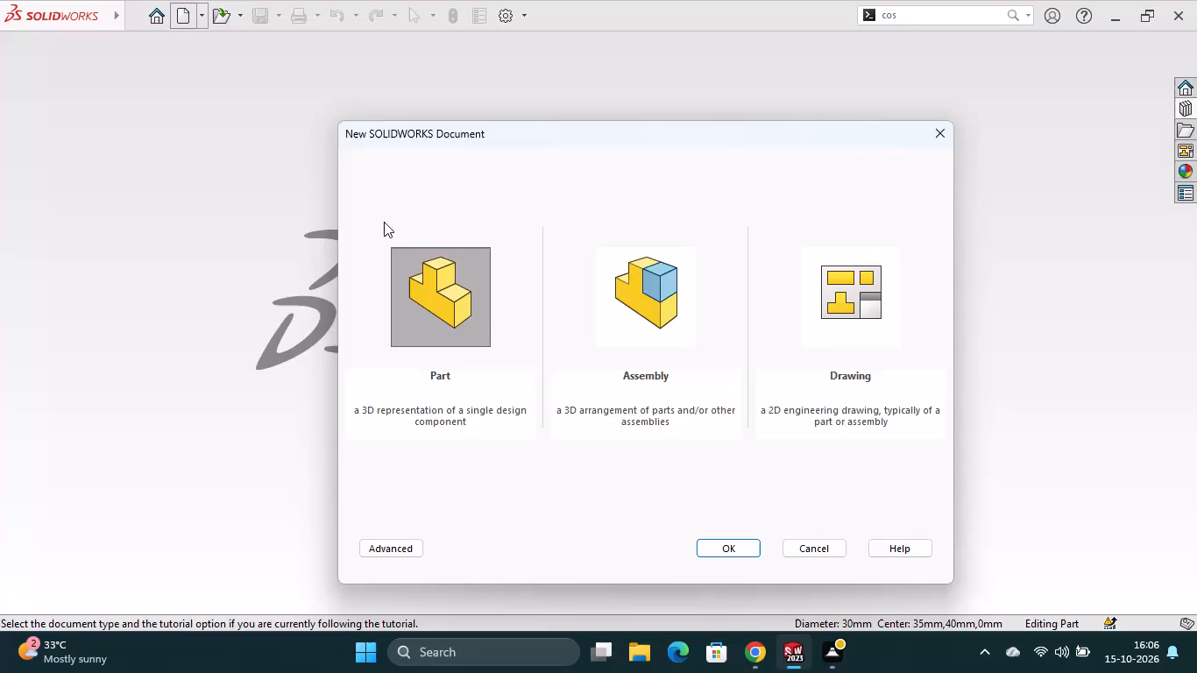
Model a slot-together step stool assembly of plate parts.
Create a new part document.
click(717, 549)
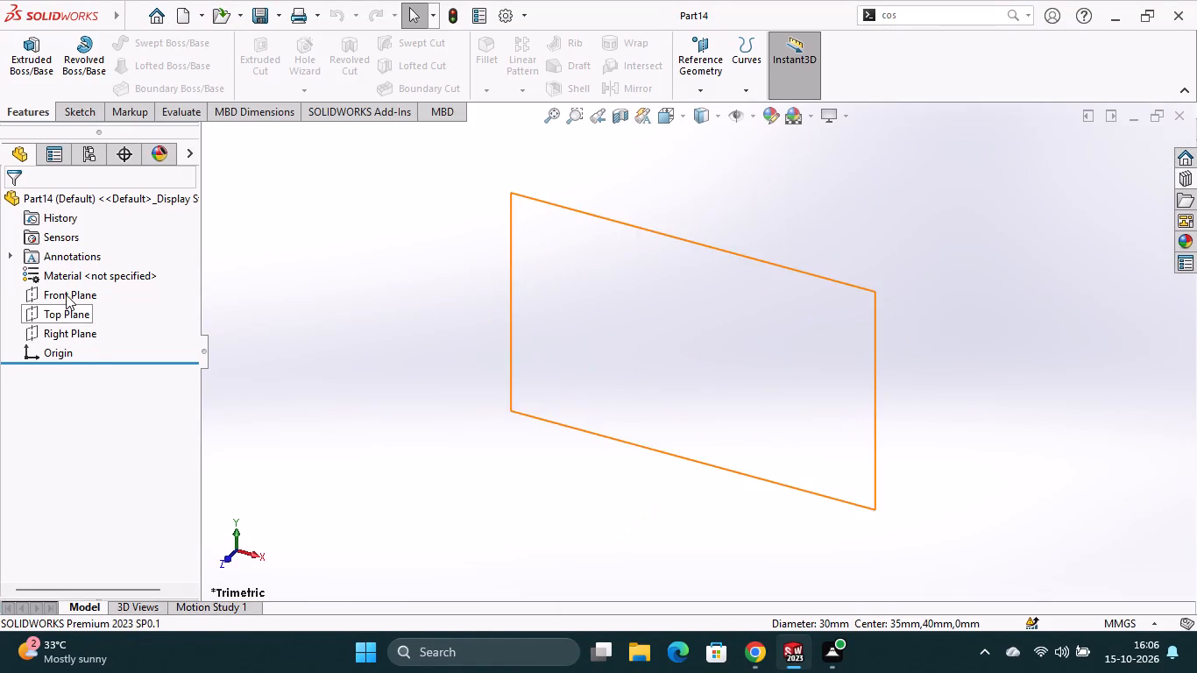
Start a sketch on the Right Plane.
click(69, 337)
click(87, 313)
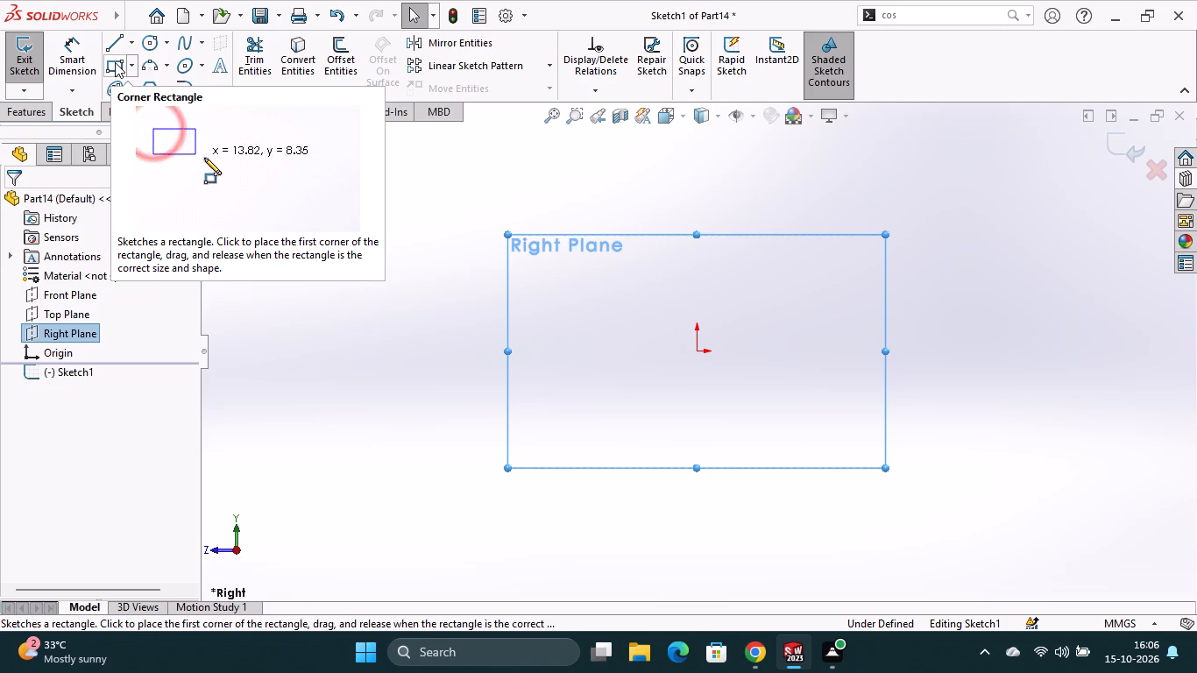
Sketch a base line about 173 mm long from the origin, a right side about 71 mm high, and a first open-top slot about 52 mm deep.
click(117, 39)
click(697, 351)
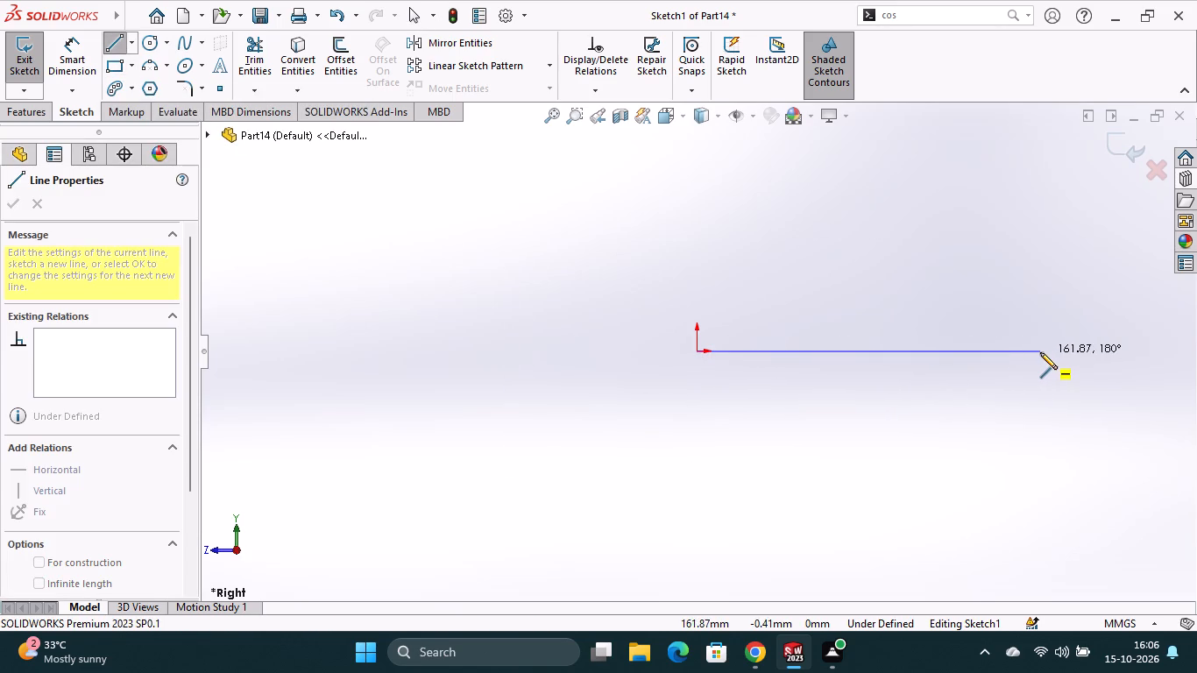
click(1064, 350)
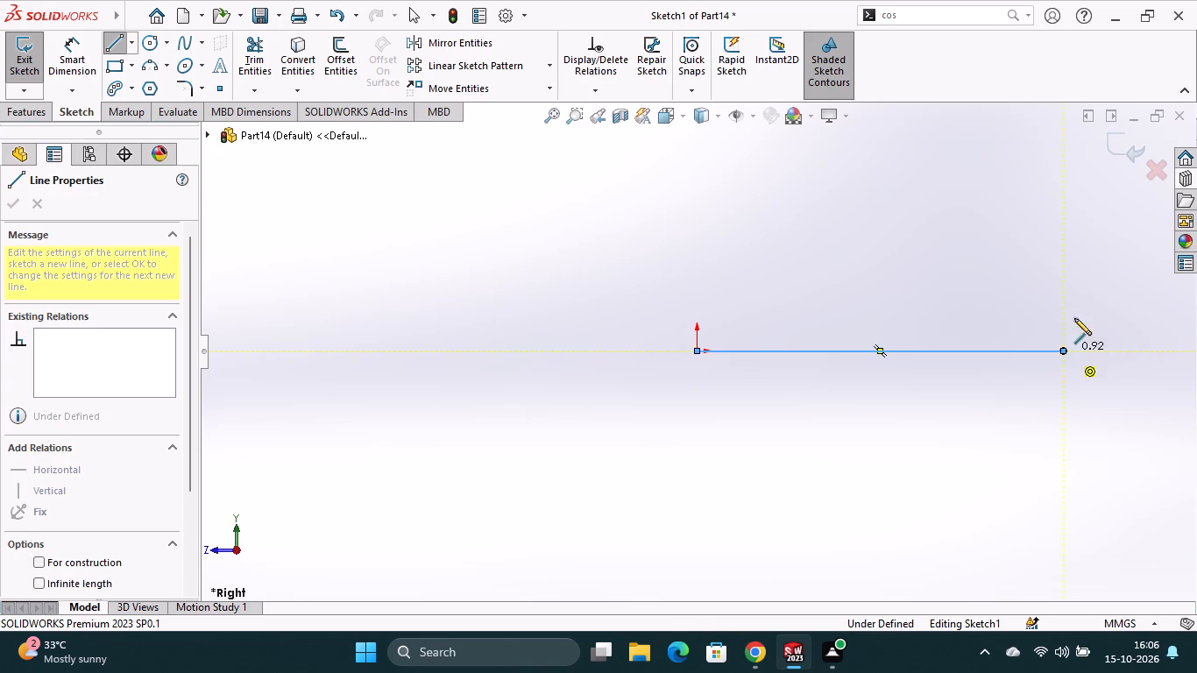
click(1062, 201)
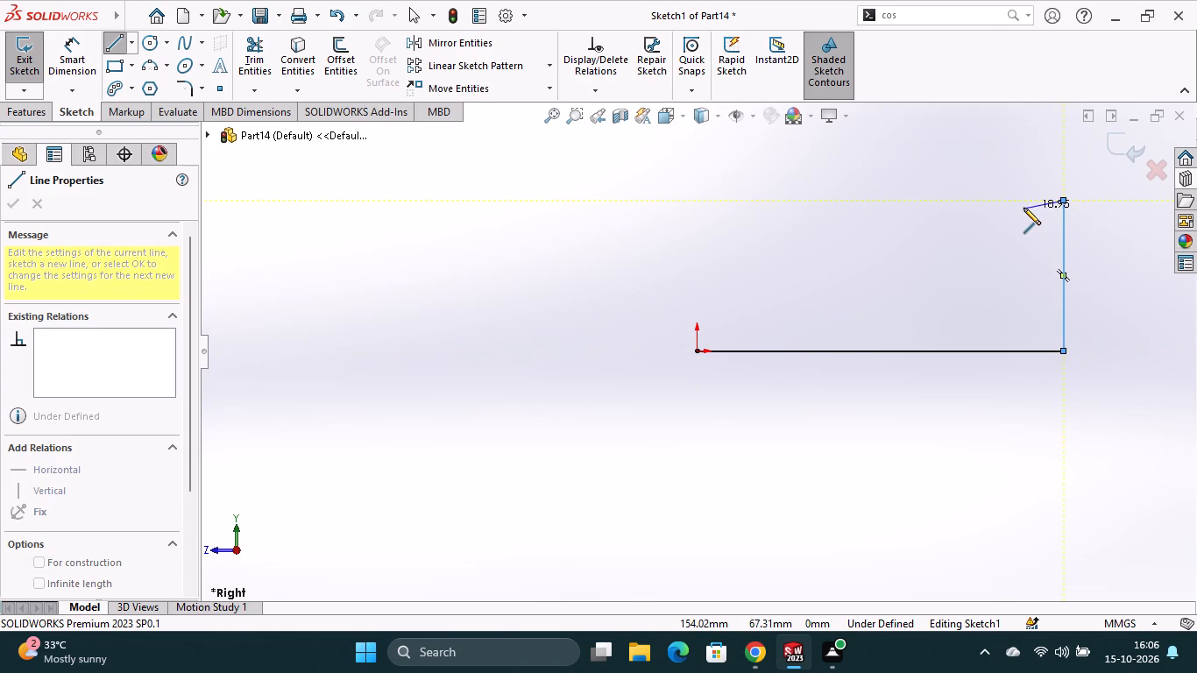
click(1030, 203)
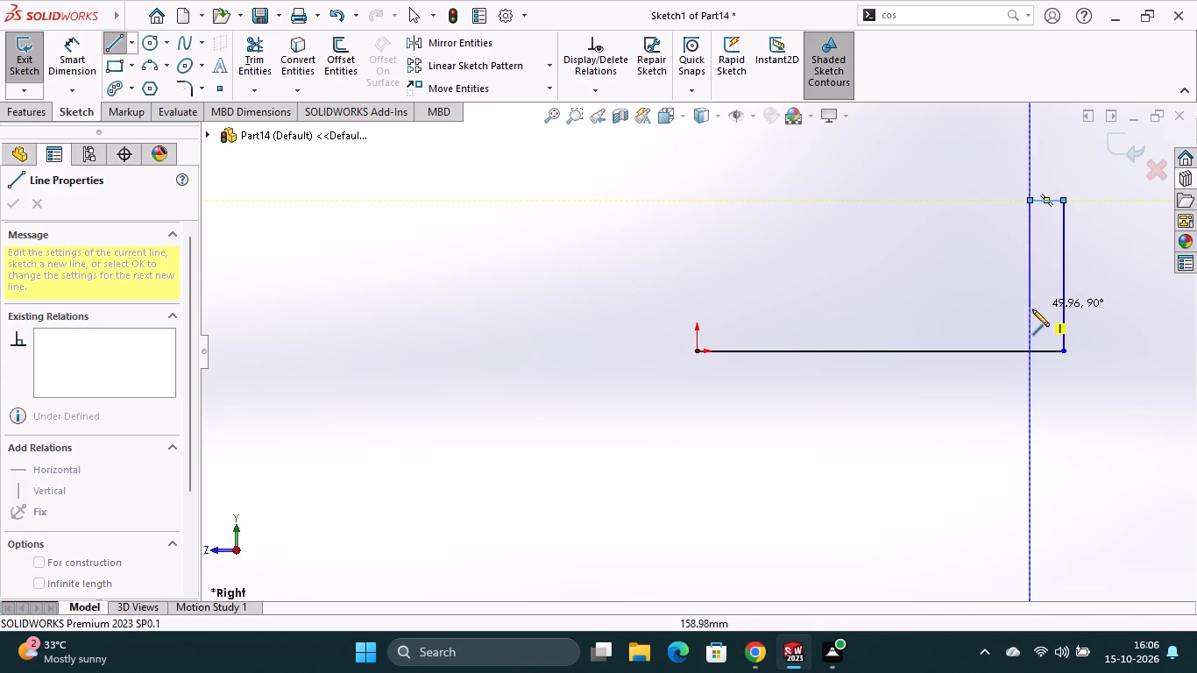
click(1031, 311)
click(992, 313)
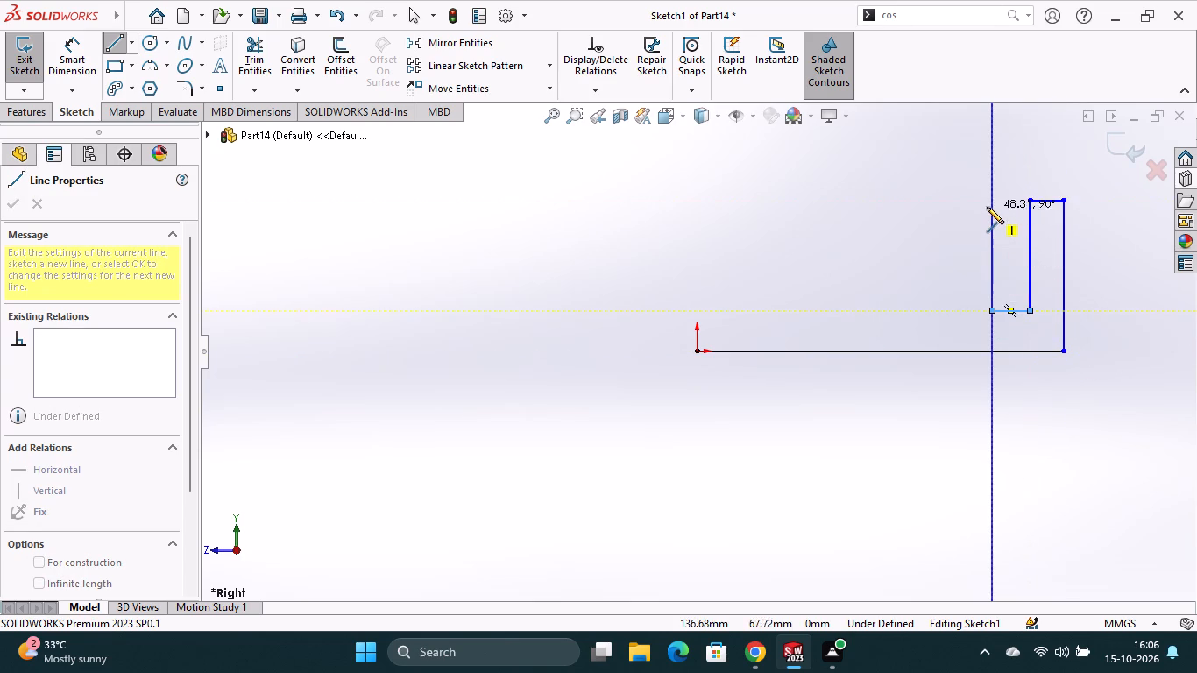
click(991, 199)
click(956, 203)
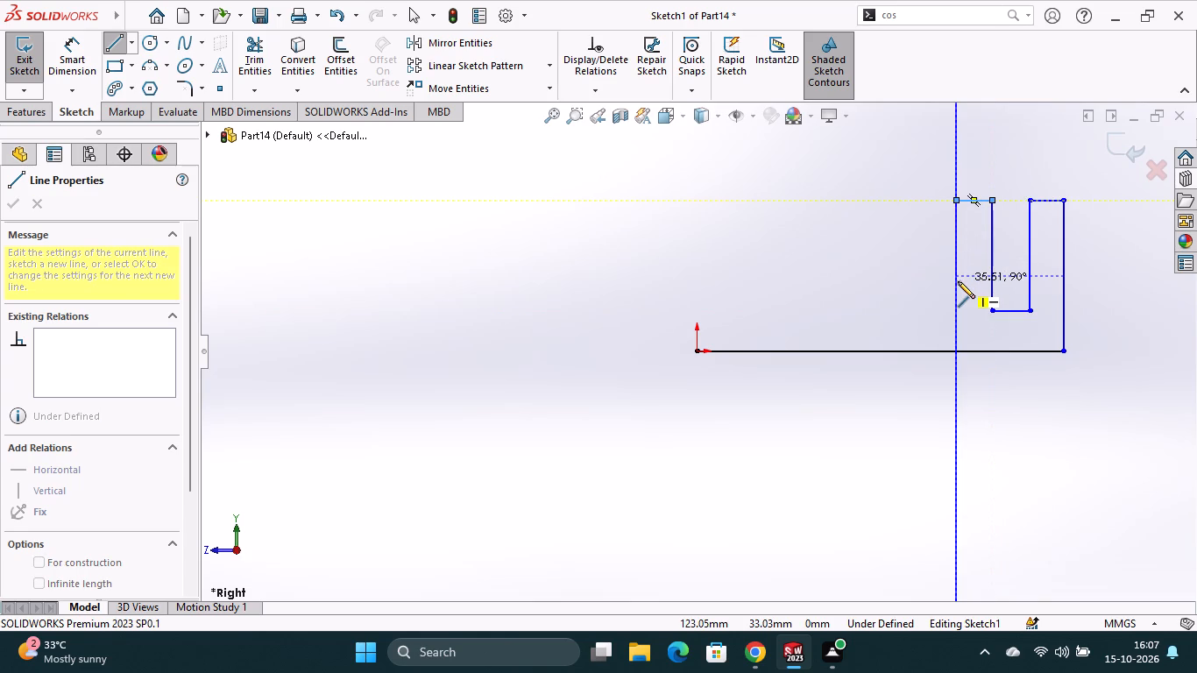
key(ctrl+z)
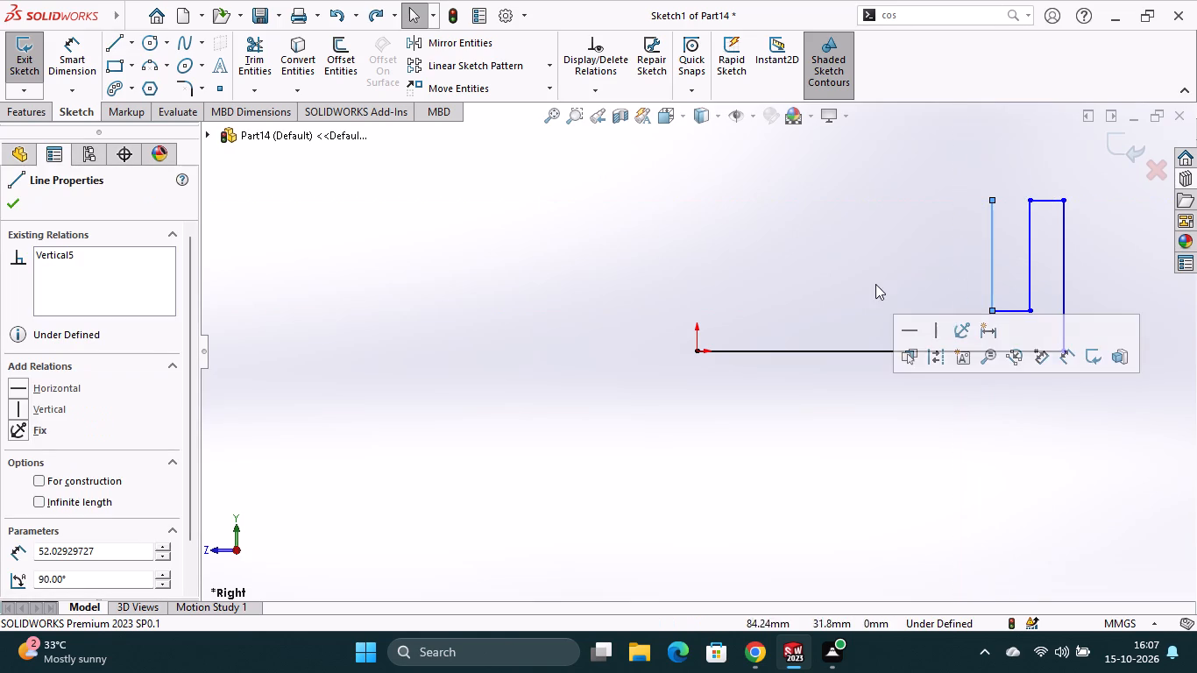
Continue the outline with a long top edge and a matching slot about 52 mm deep near the origin, closing the profile at the origin.
click(115, 43)
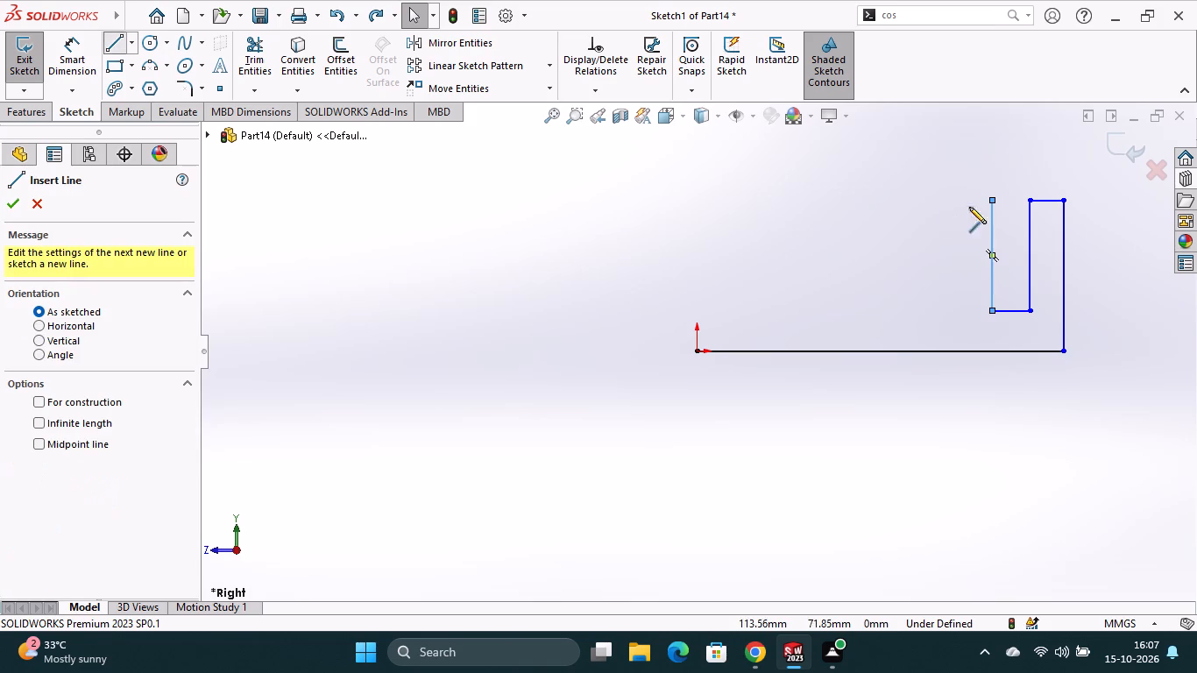
click(993, 202)
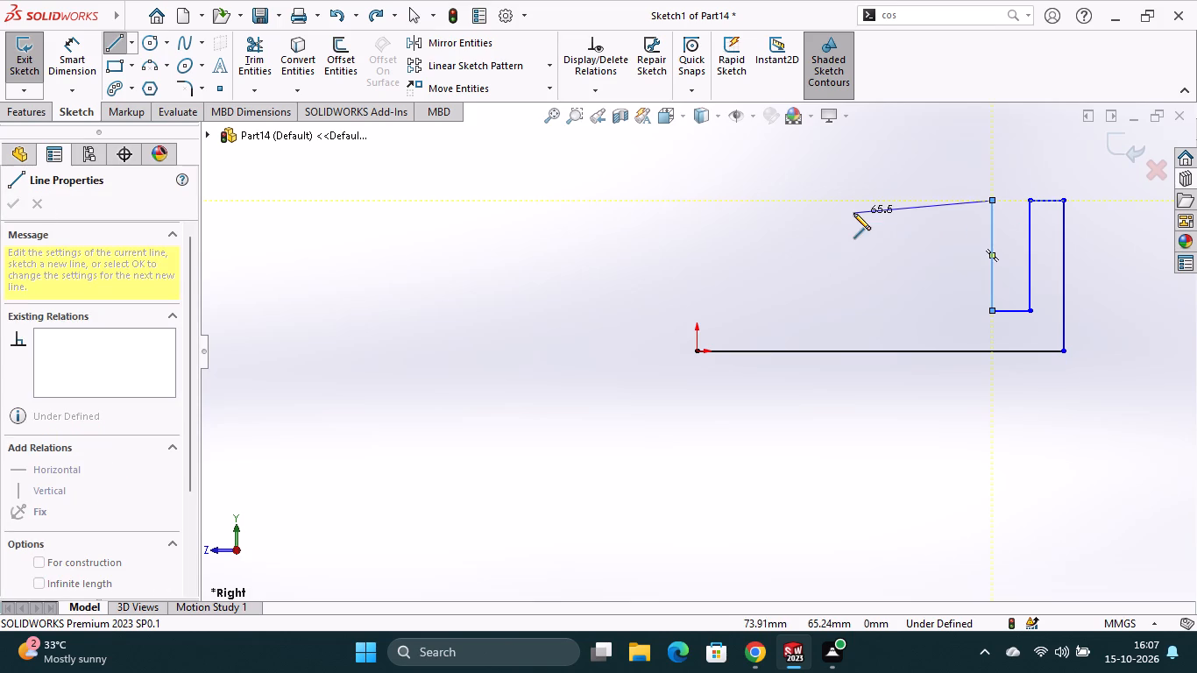
click(779, 201)
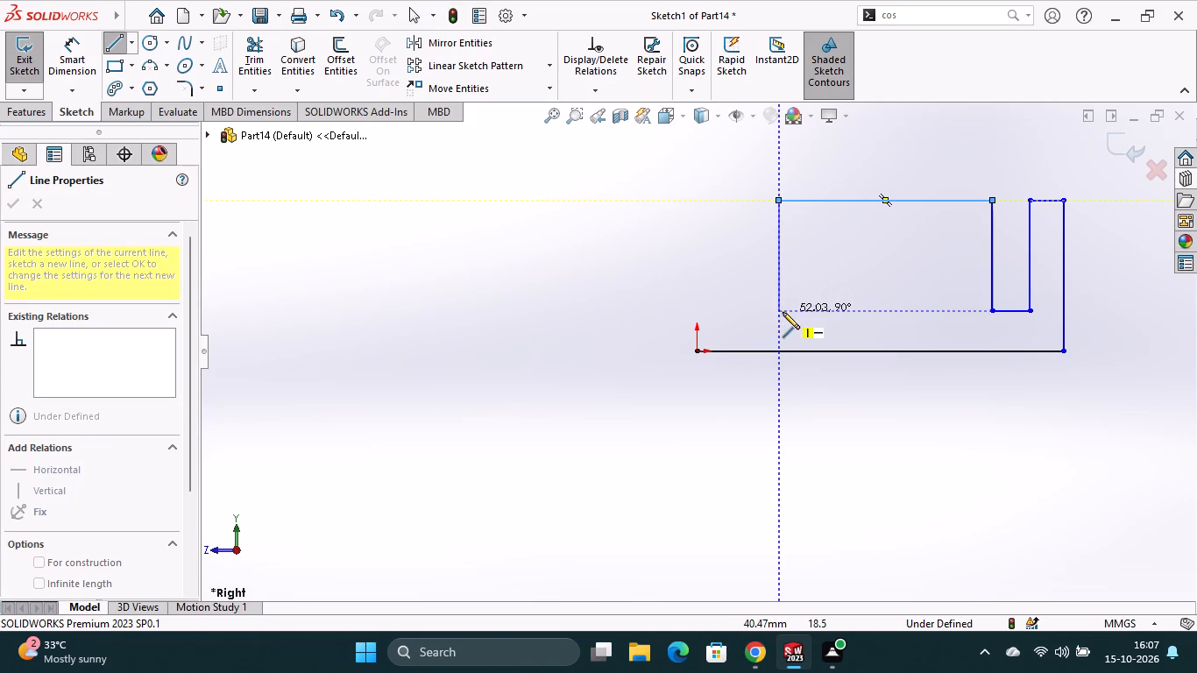
click(783, 312)
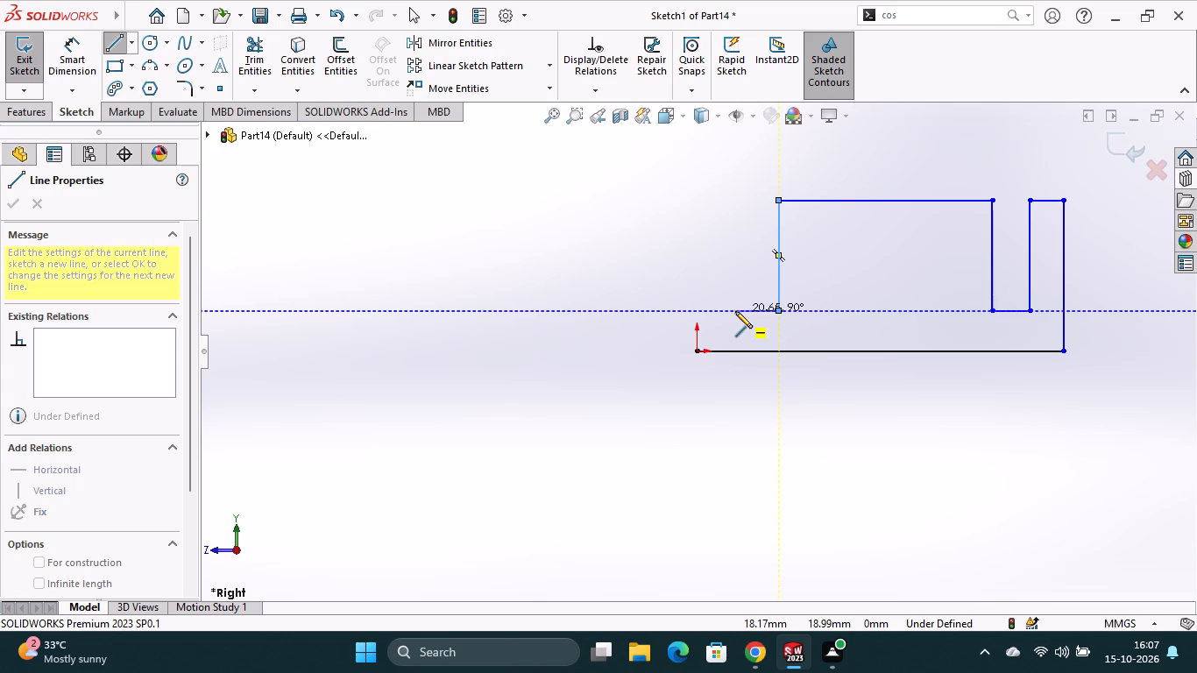
click(735, 311)
click(736, 200)
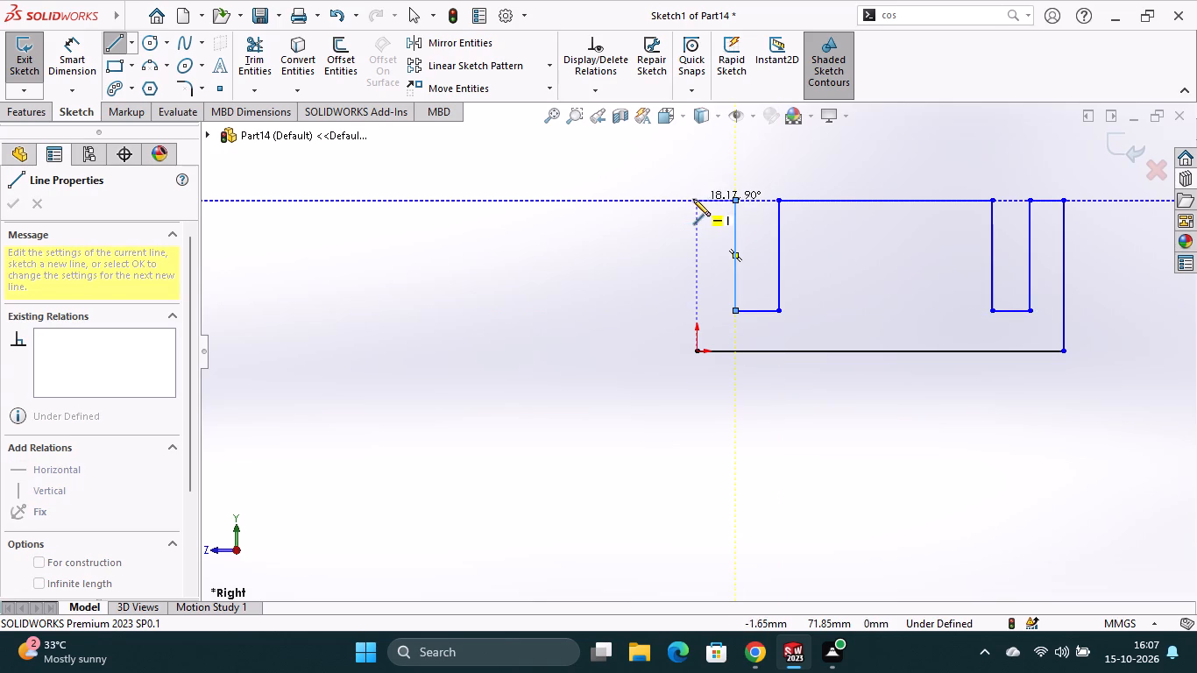
click(696, 201)
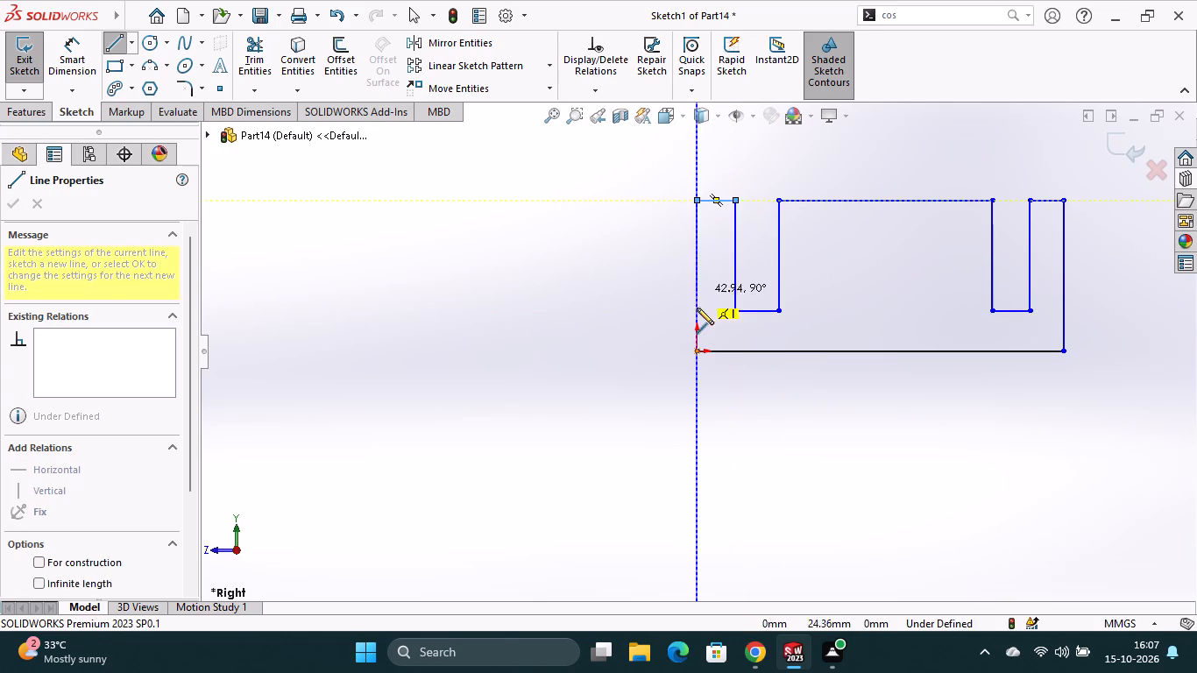
click(694, 350)
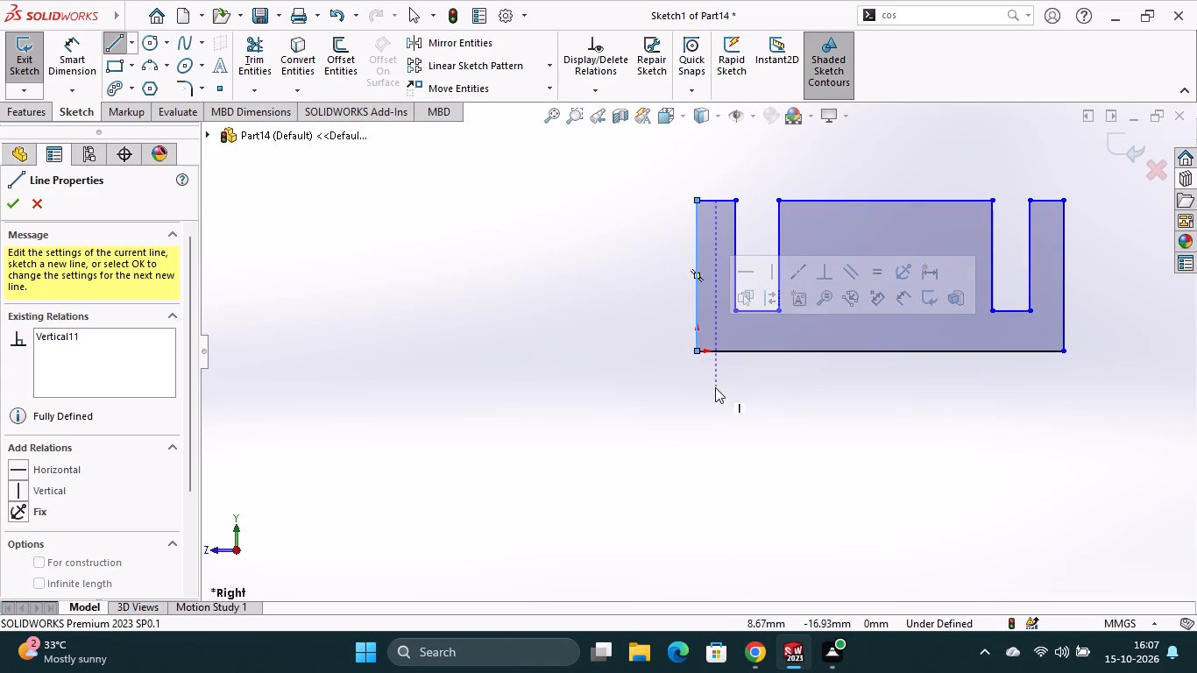
key(Escape)
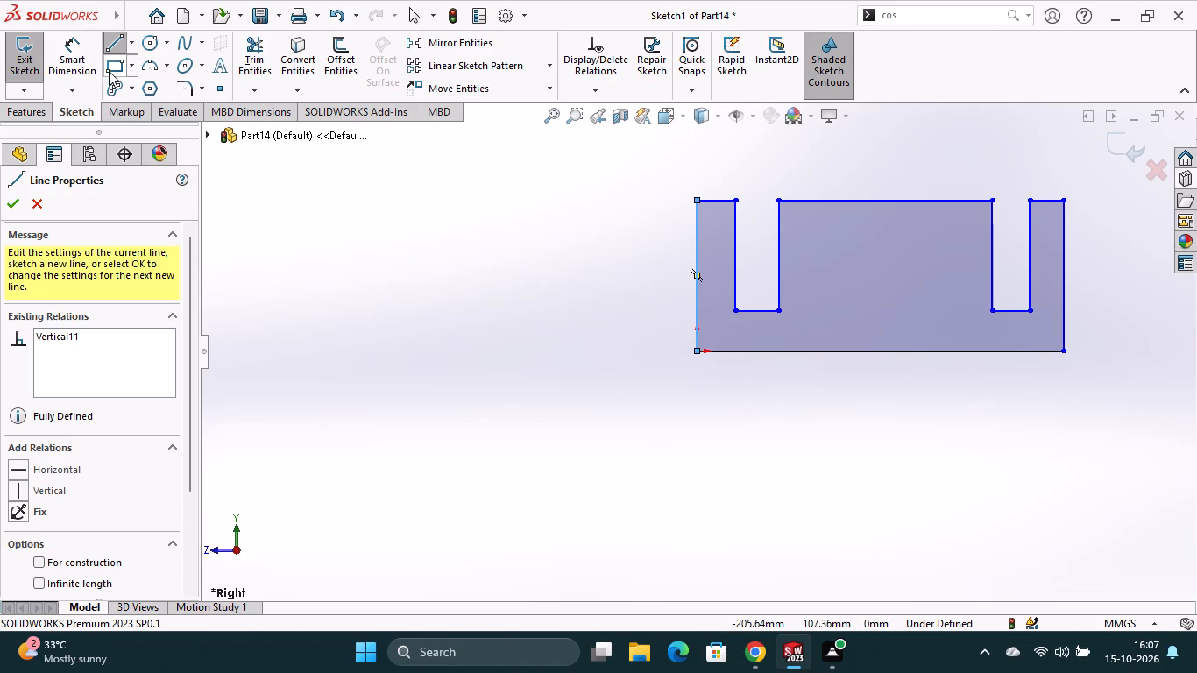
Dimension the profile's bottom edge to 170 mm.
click(69, 57)
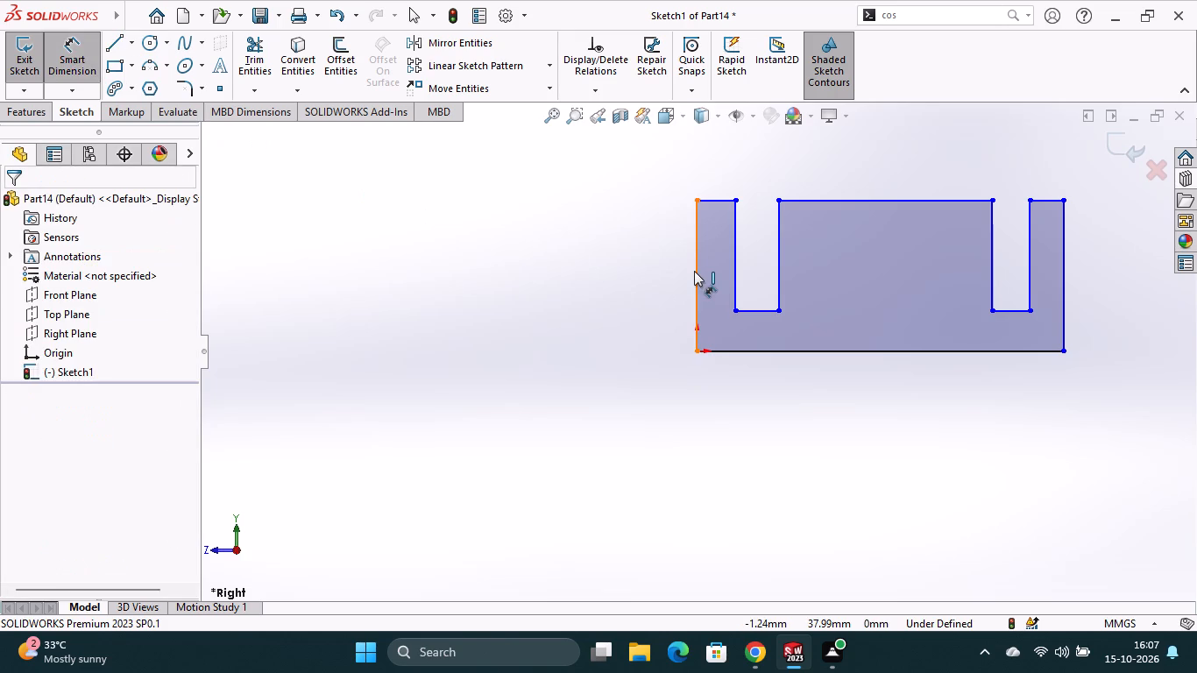
click(696, 350)
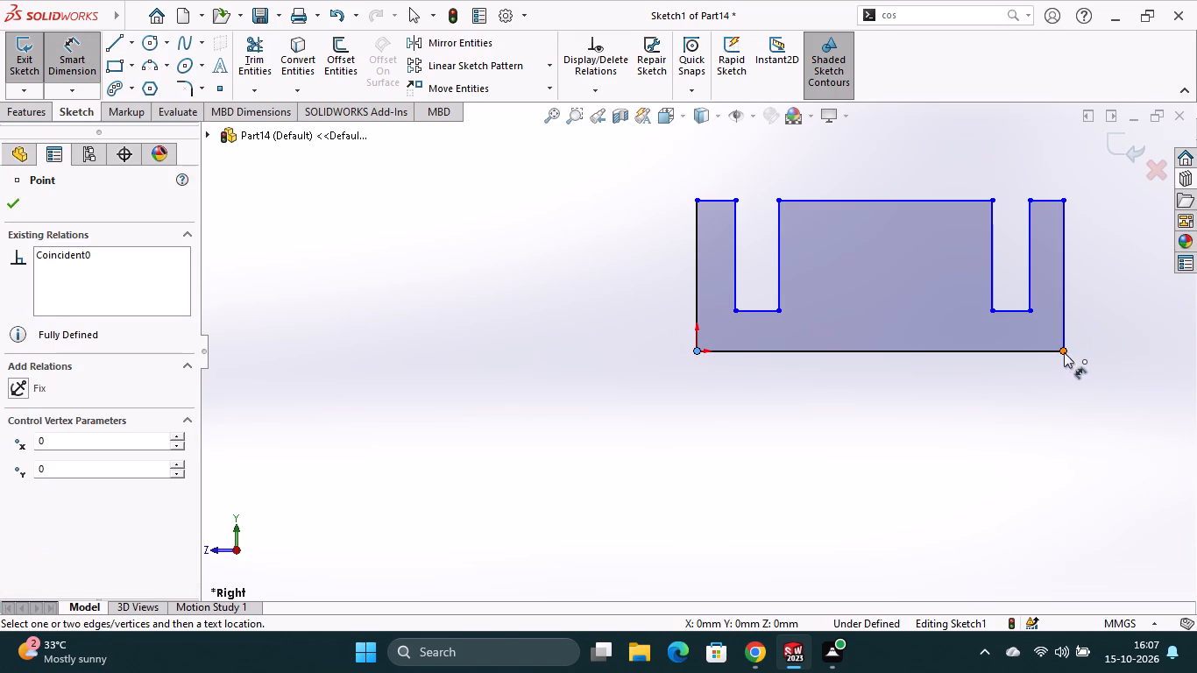
click(1064, 351)
click(913, 393)
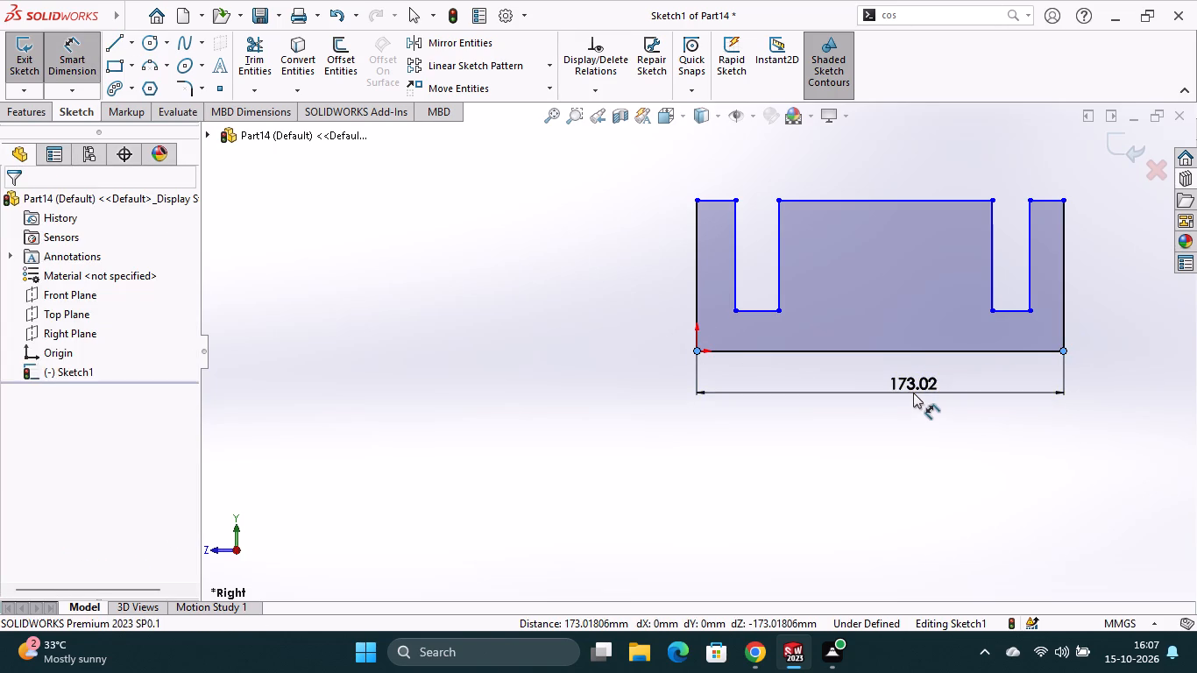
text(170)
key(Return)
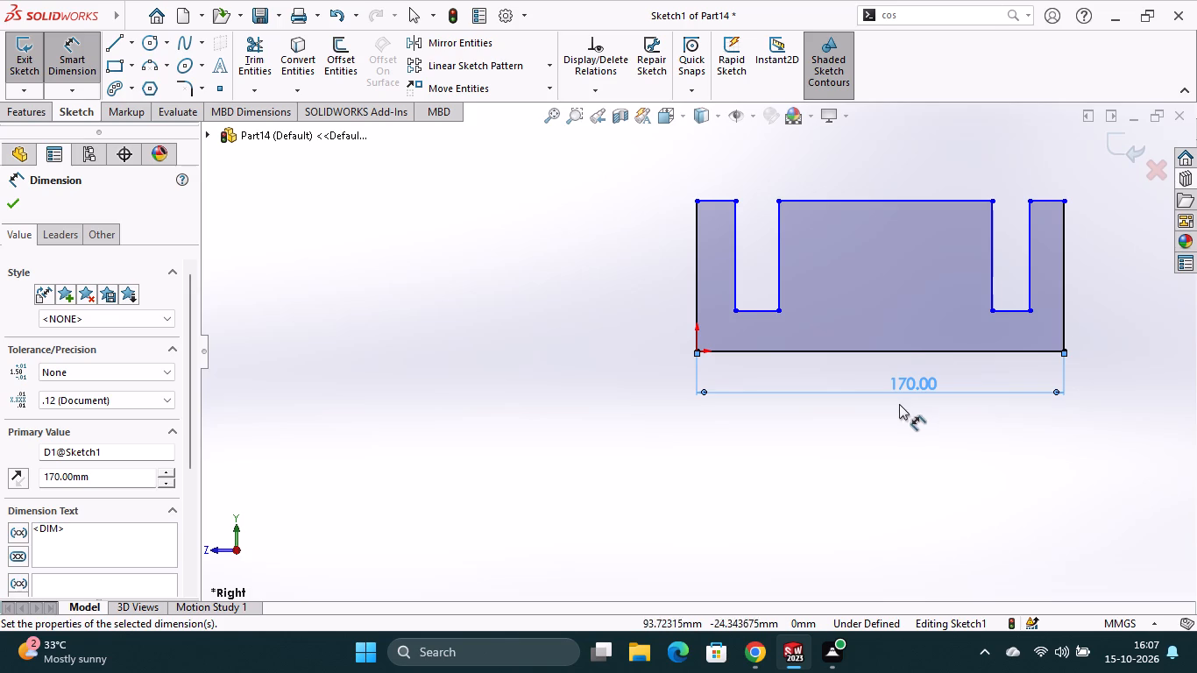
Dimension the thickness of the left wall, between the outer edge and the left slot, to 10 mm.
click(695, 287)
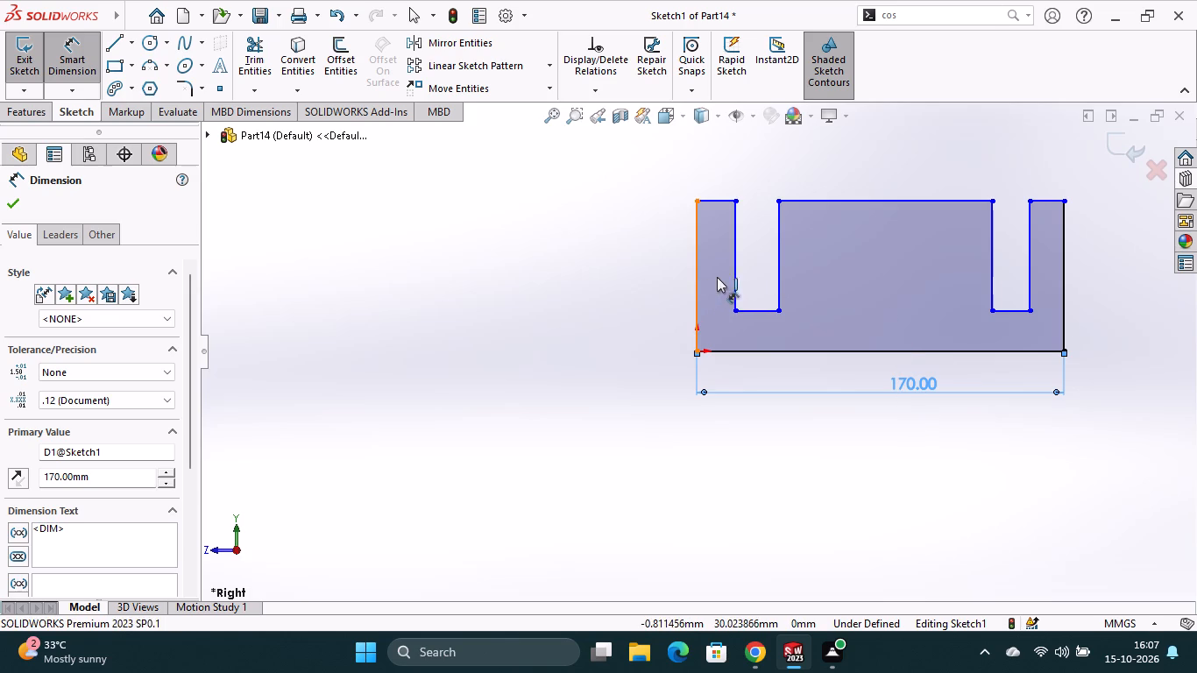
click(735, 268)
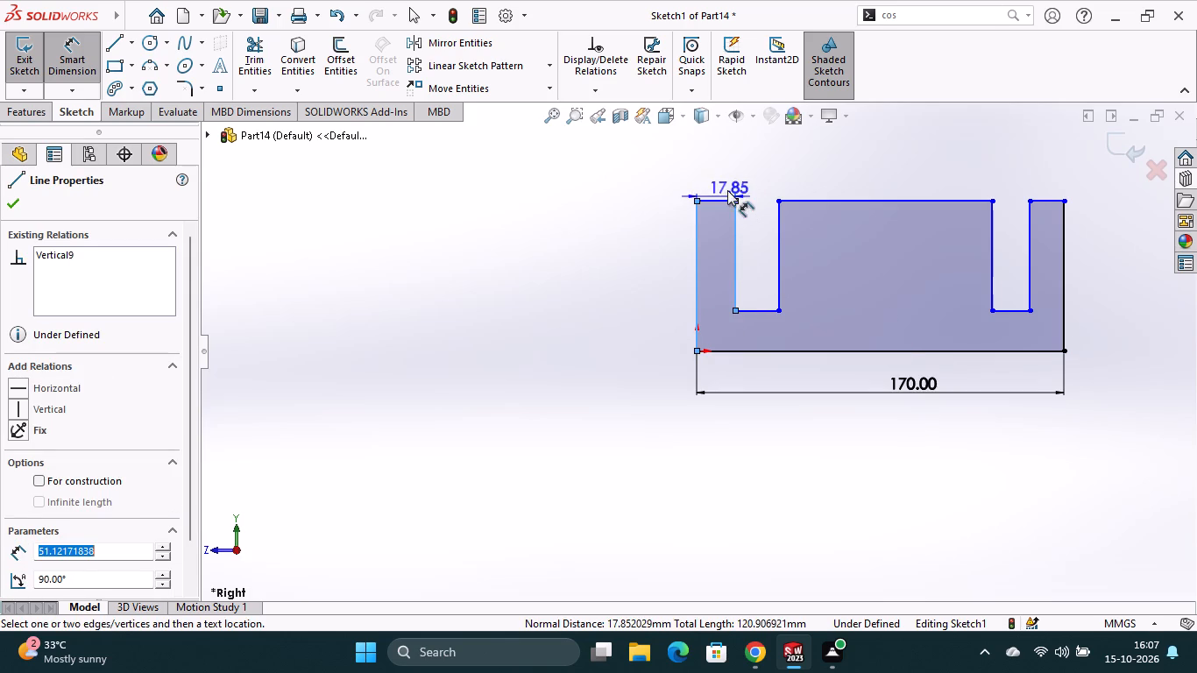
click(722, 188)
text(10)
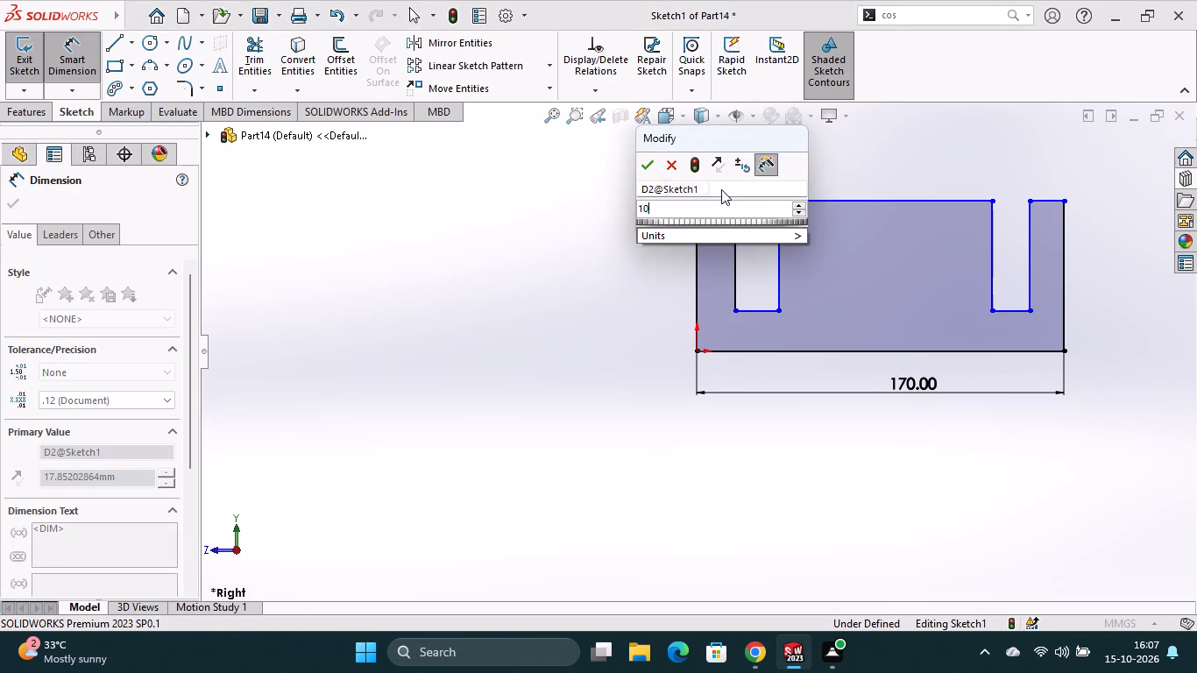
key(Return)
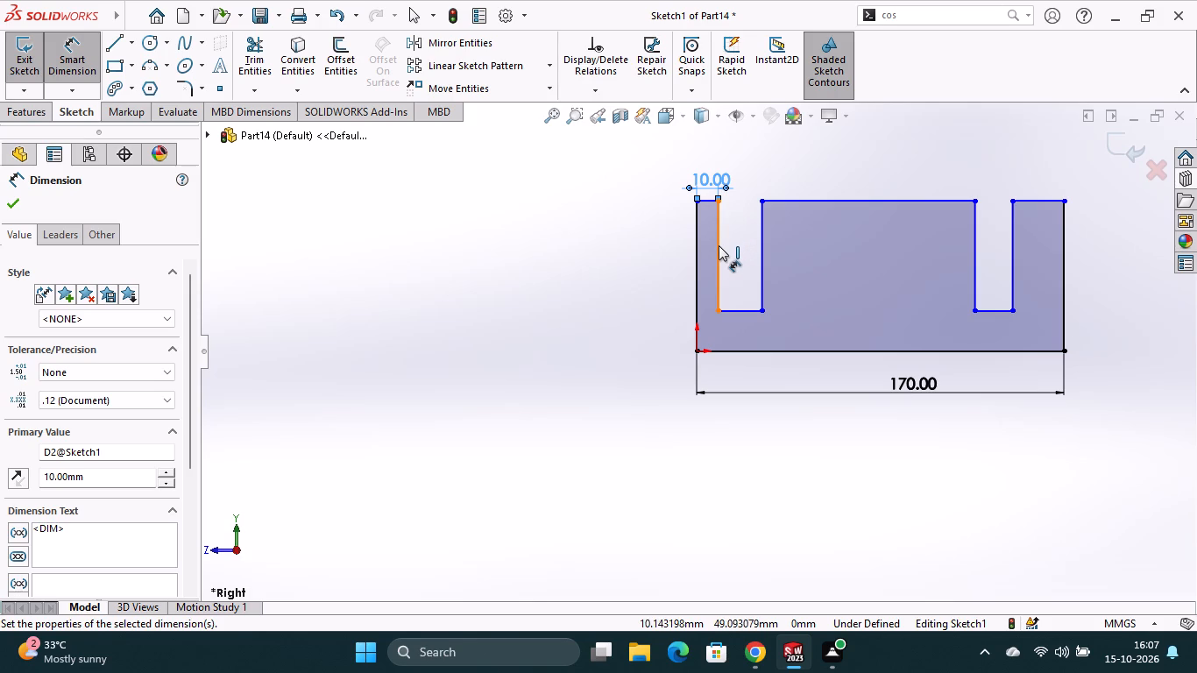
Dimension the width of the left slot to 10 mm.
click(719, 245)
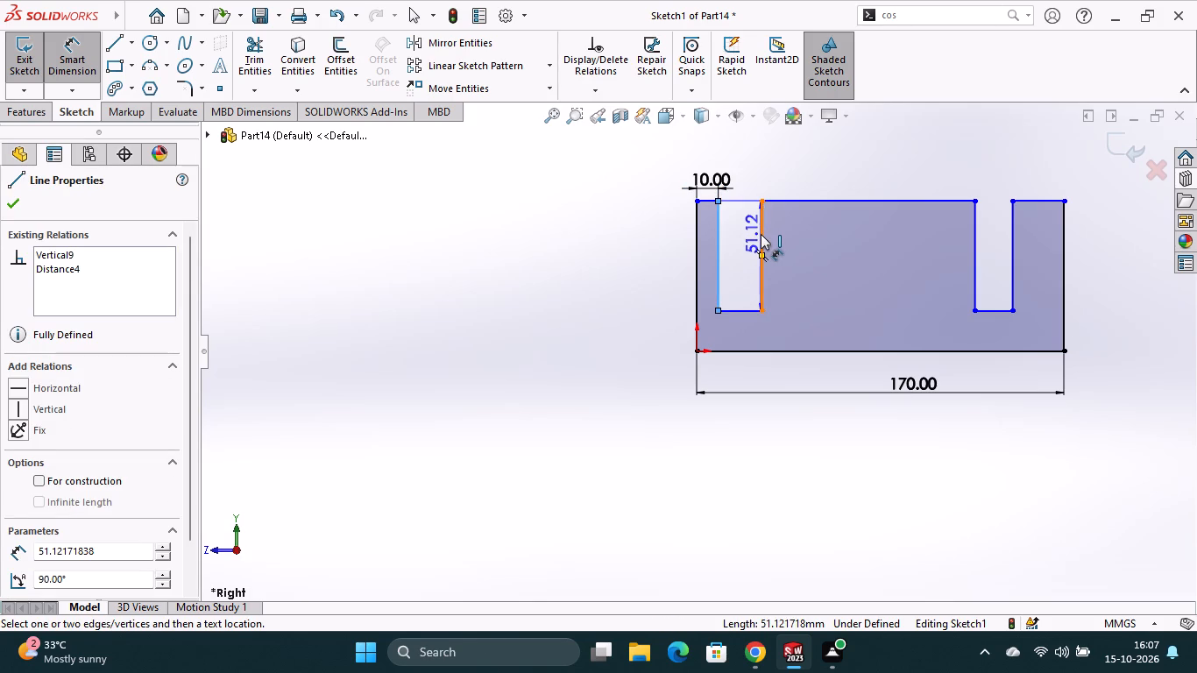
click(762, 202)
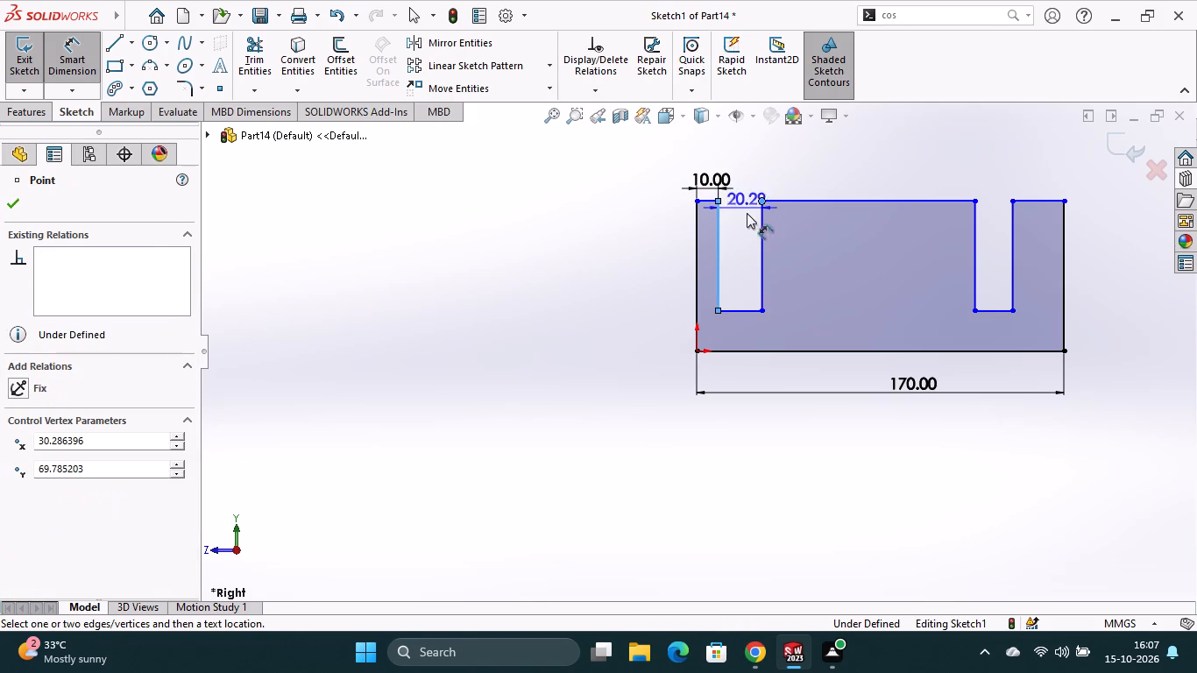
click(746, 244)
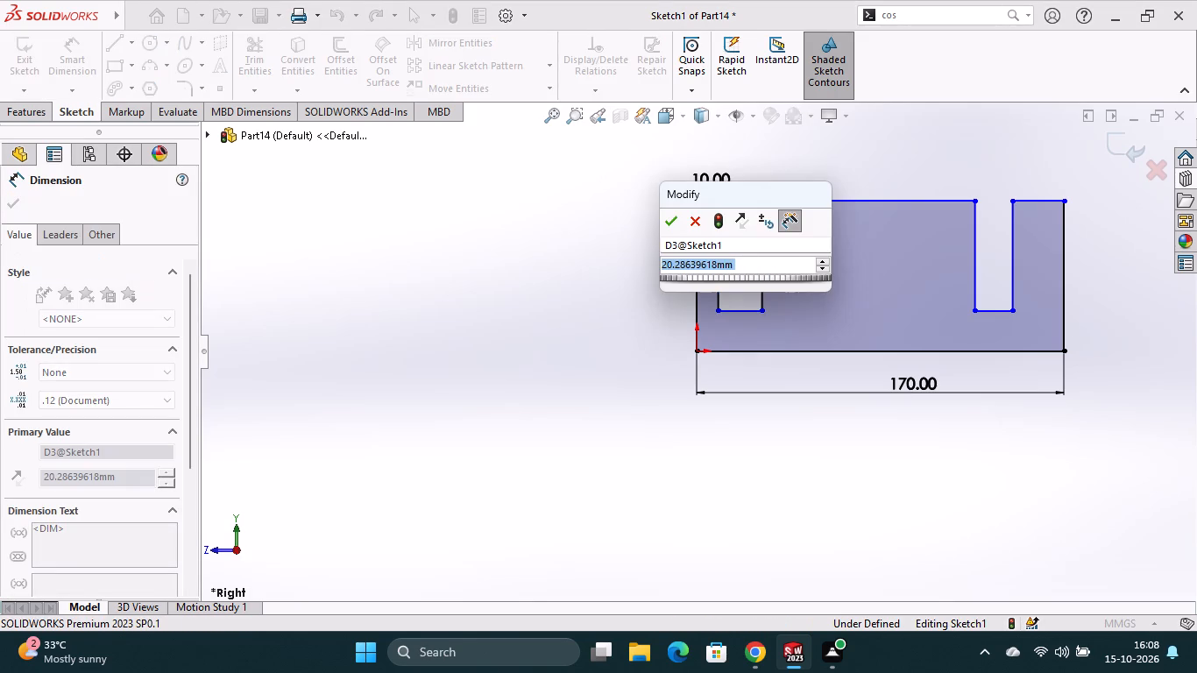
text(10)
key(Return)
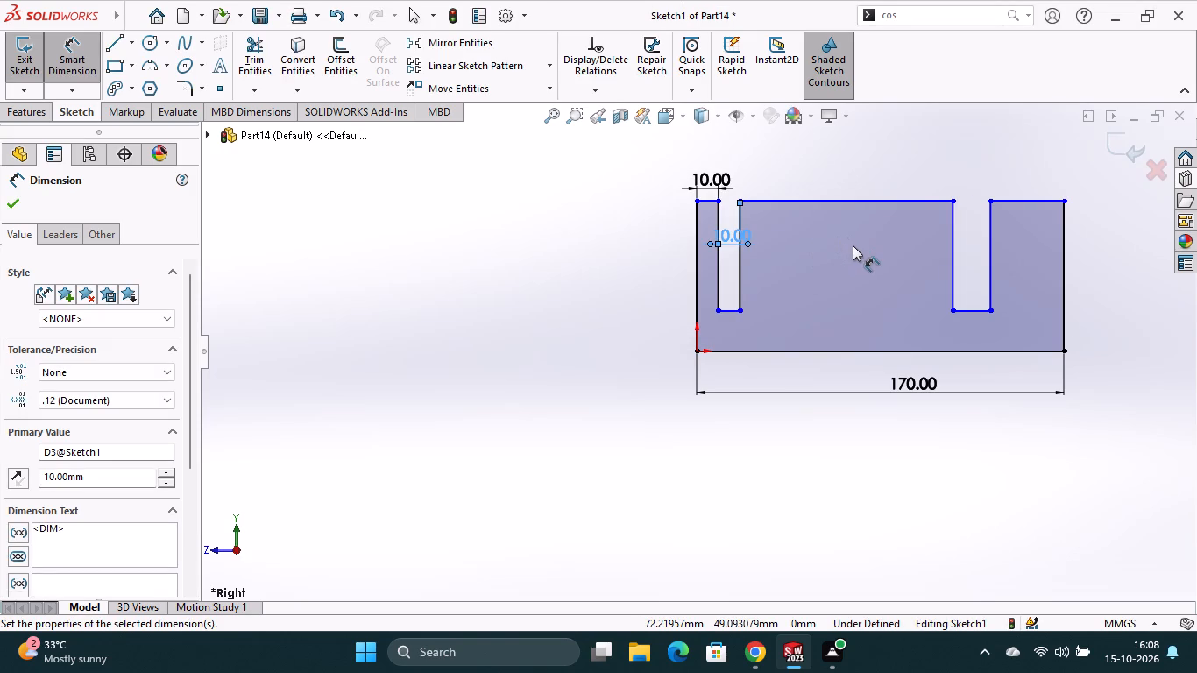
Dimension the thickness of the right wall, between the right slot and the outer edge, to 10 mm.
click(990, 265)
click(1064, 256)
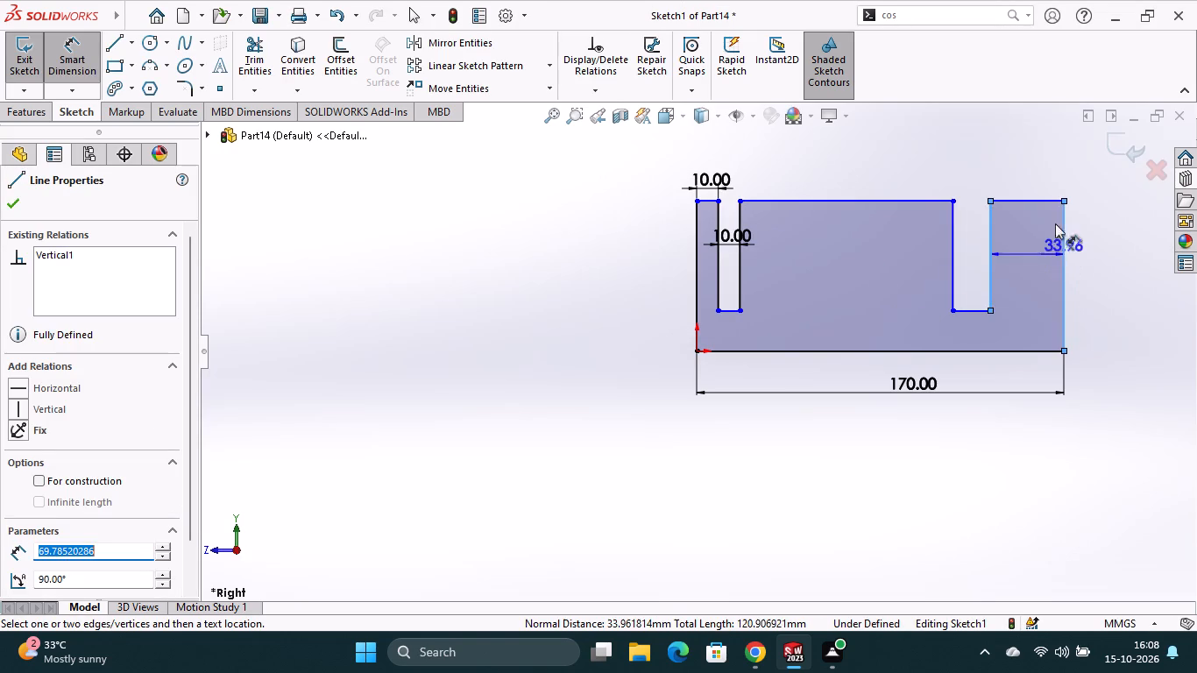
click(1038, 180)
text(10)
key(Return)
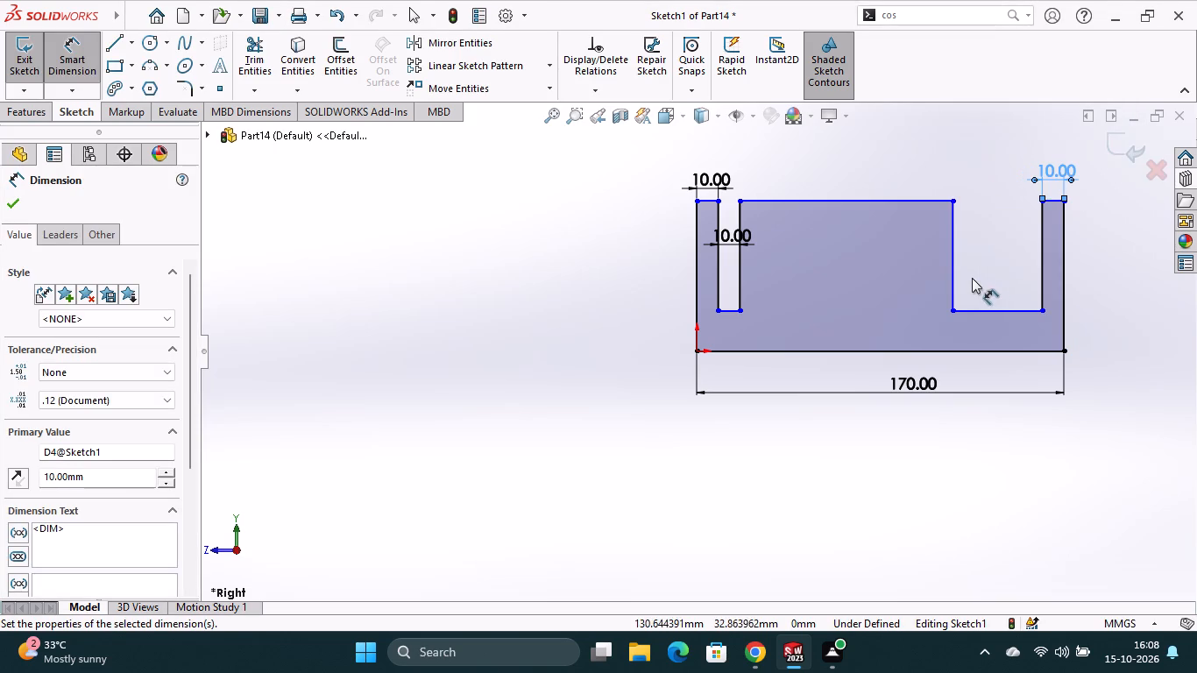
Dimension the width of the right slot to 10 mm.
click(952, 273)
click(1043, 270)
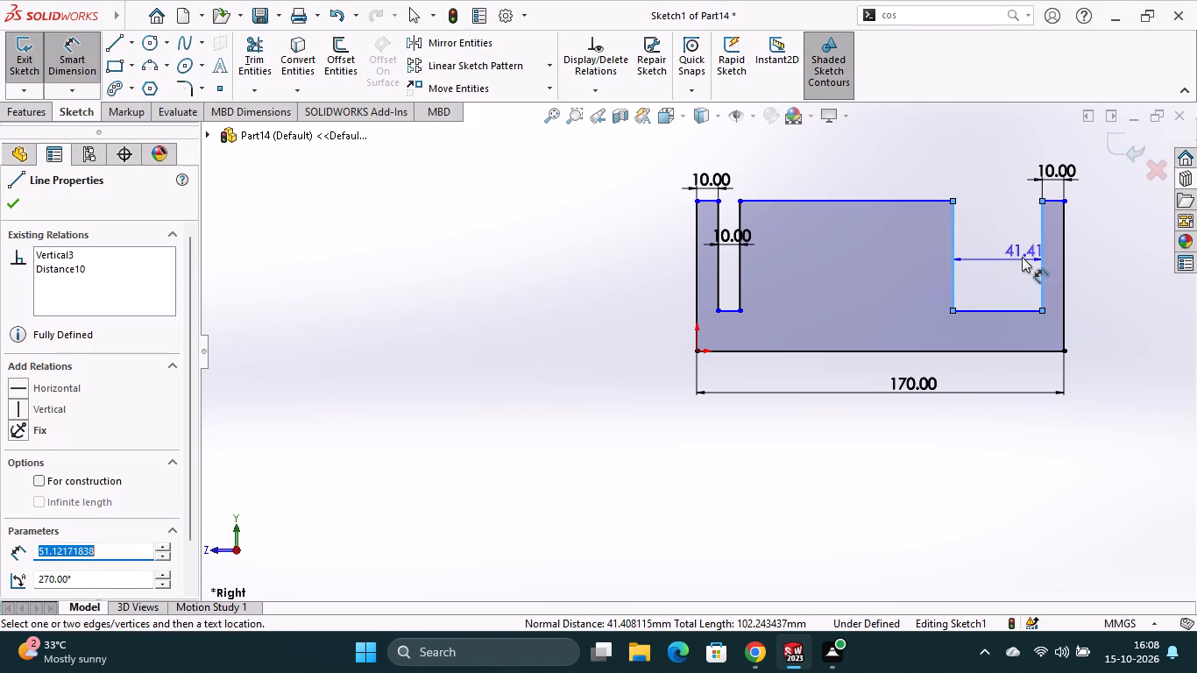
click(1015, 253)
text(10)
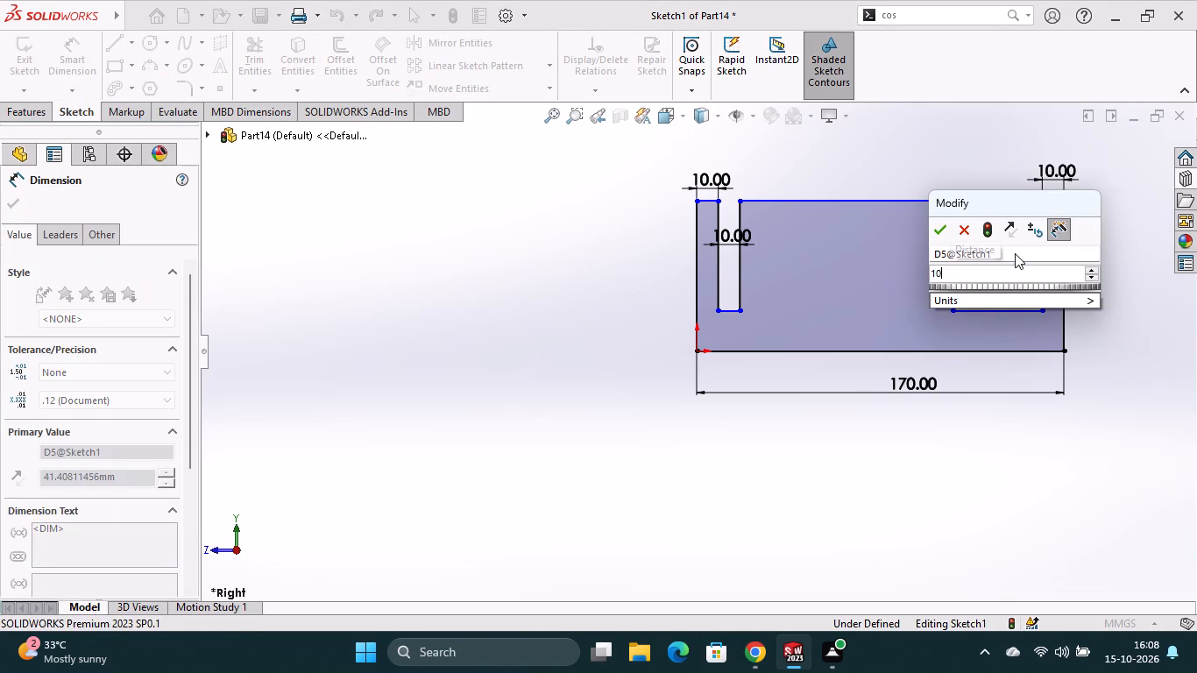
key(Return)
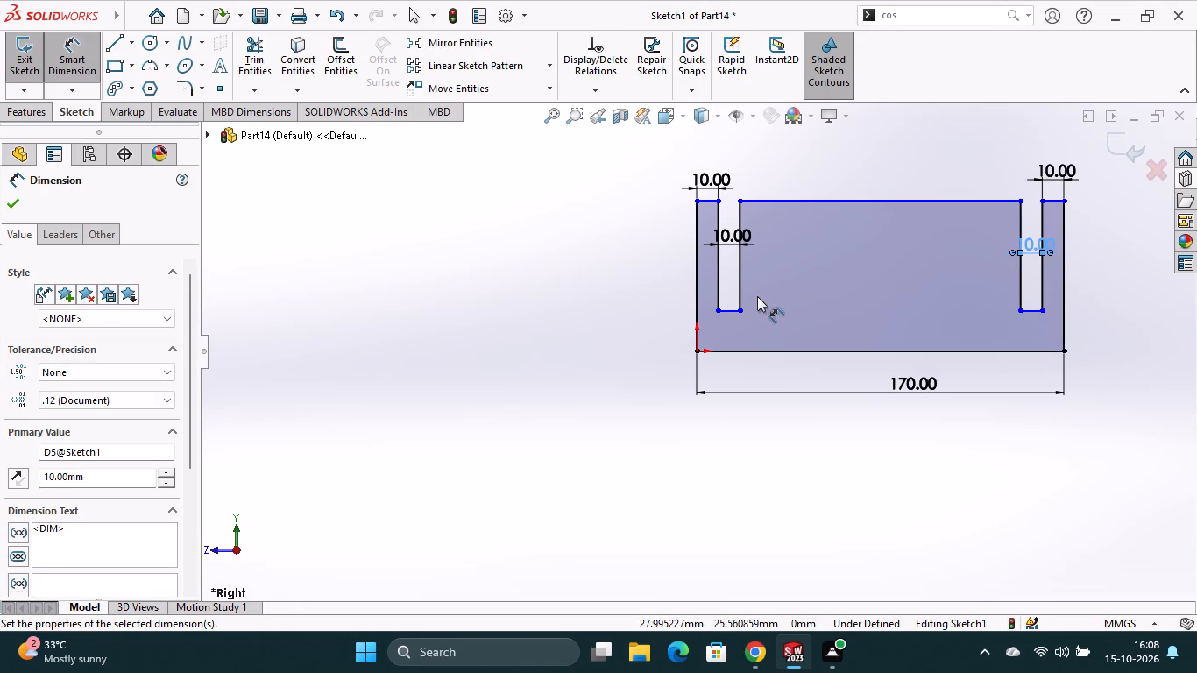
Dimension the depth of the left slot, from its open top to its bottom corner, to 30 mm.
click(744, 310)
click(739, 201)
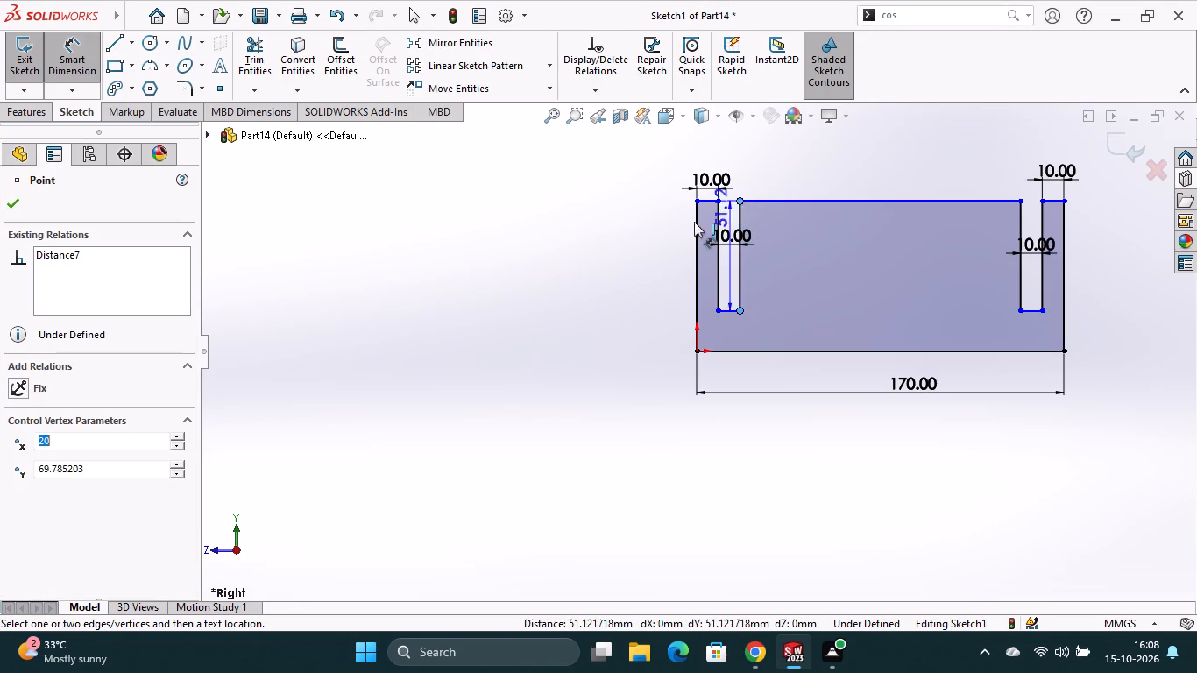
click(646, 230)
text(30)
key(Return)
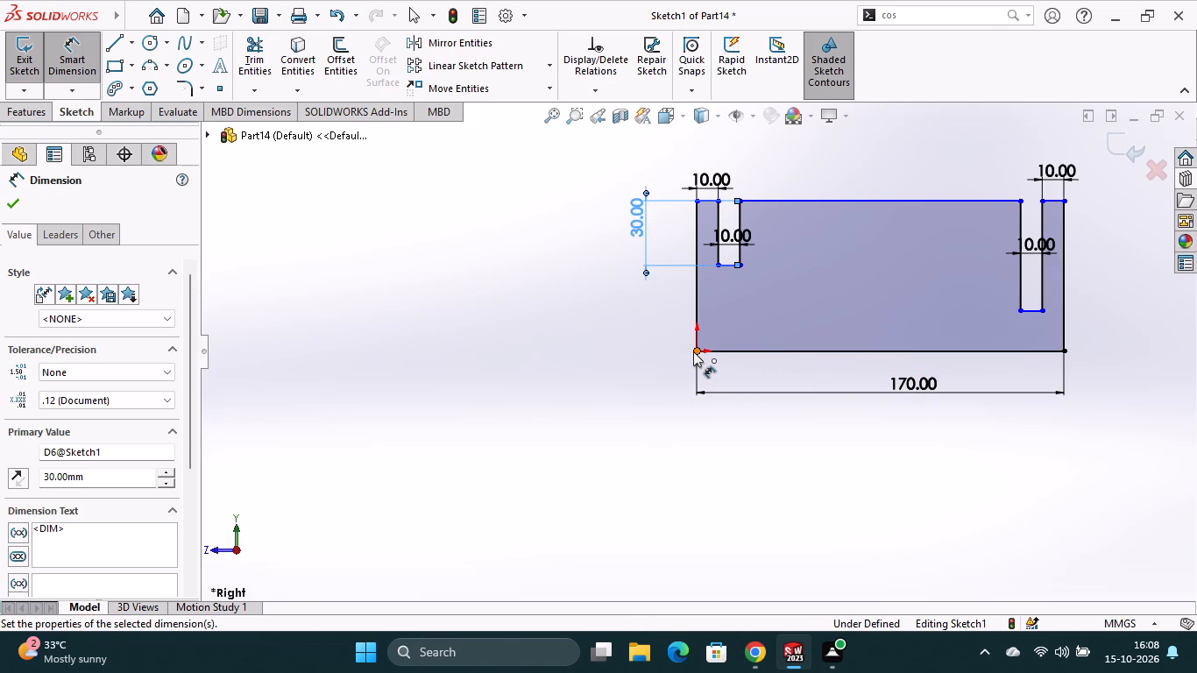
key(Escape)
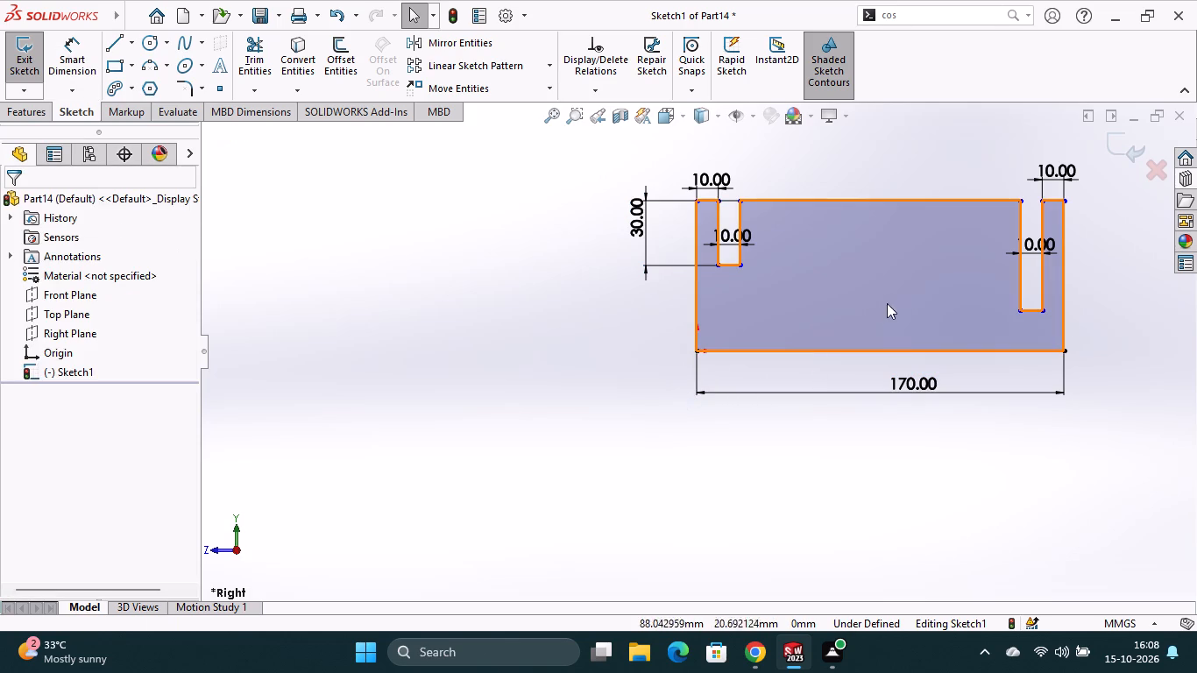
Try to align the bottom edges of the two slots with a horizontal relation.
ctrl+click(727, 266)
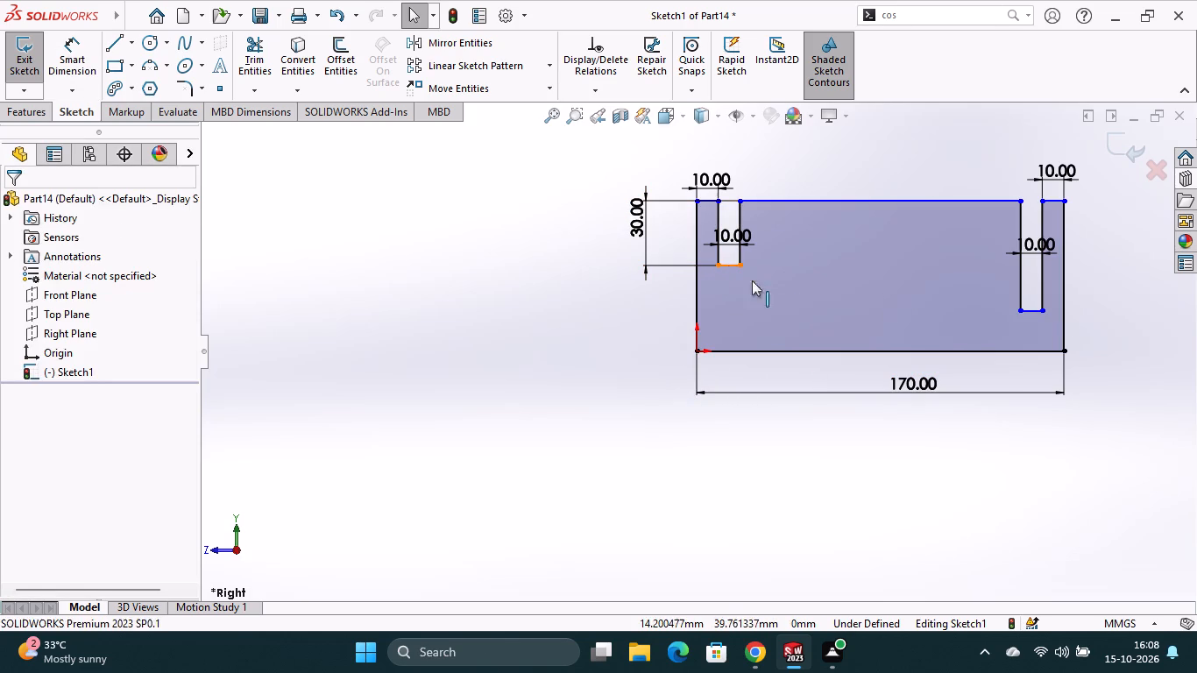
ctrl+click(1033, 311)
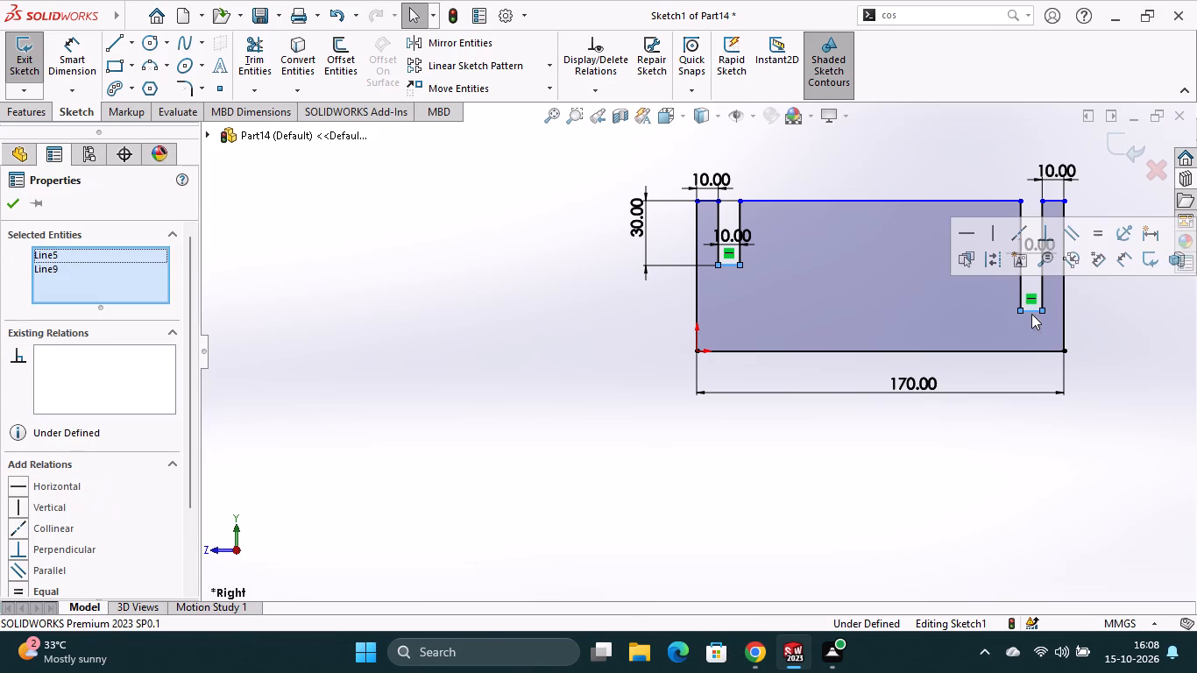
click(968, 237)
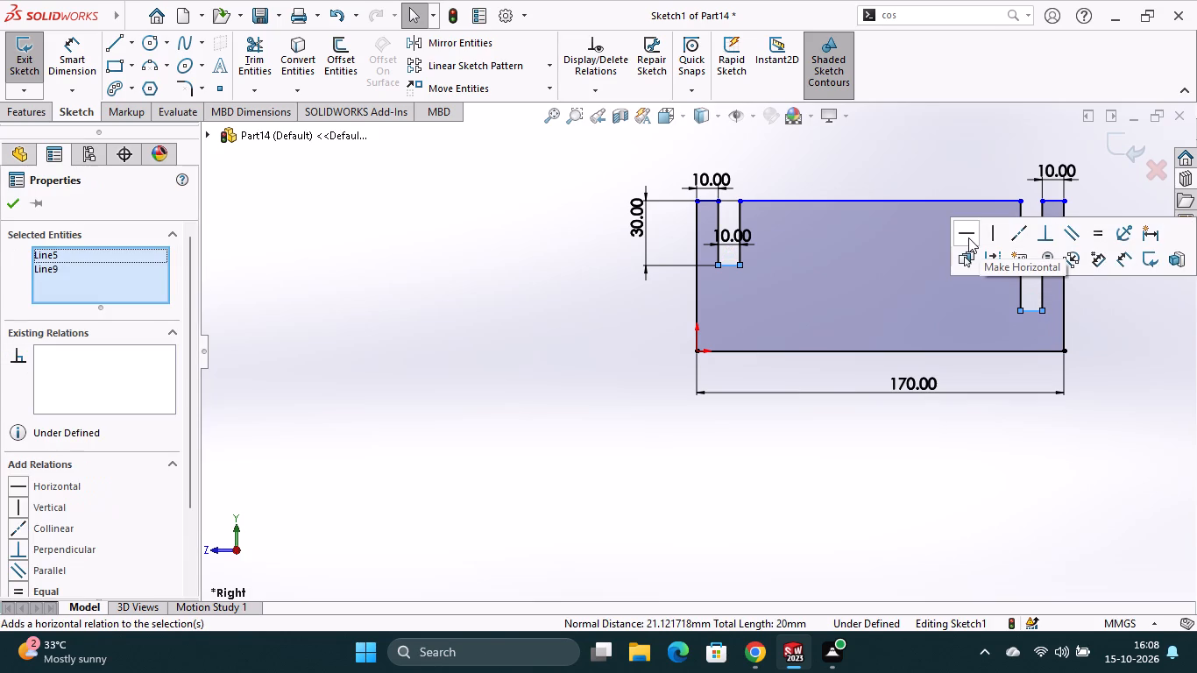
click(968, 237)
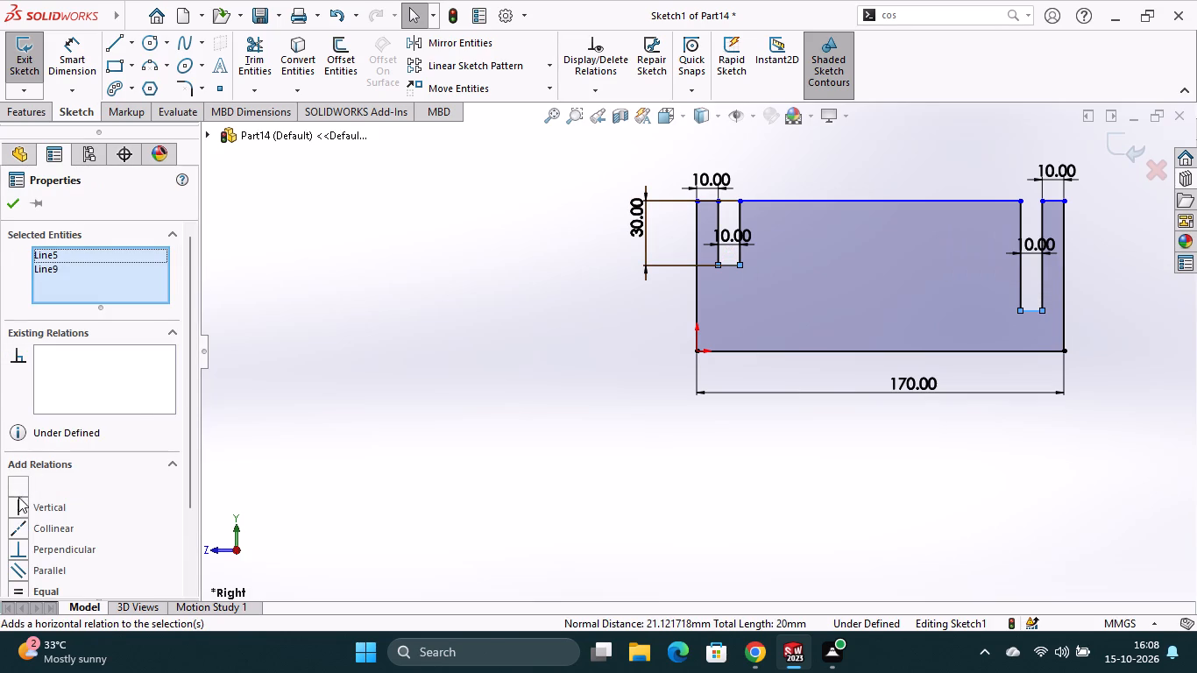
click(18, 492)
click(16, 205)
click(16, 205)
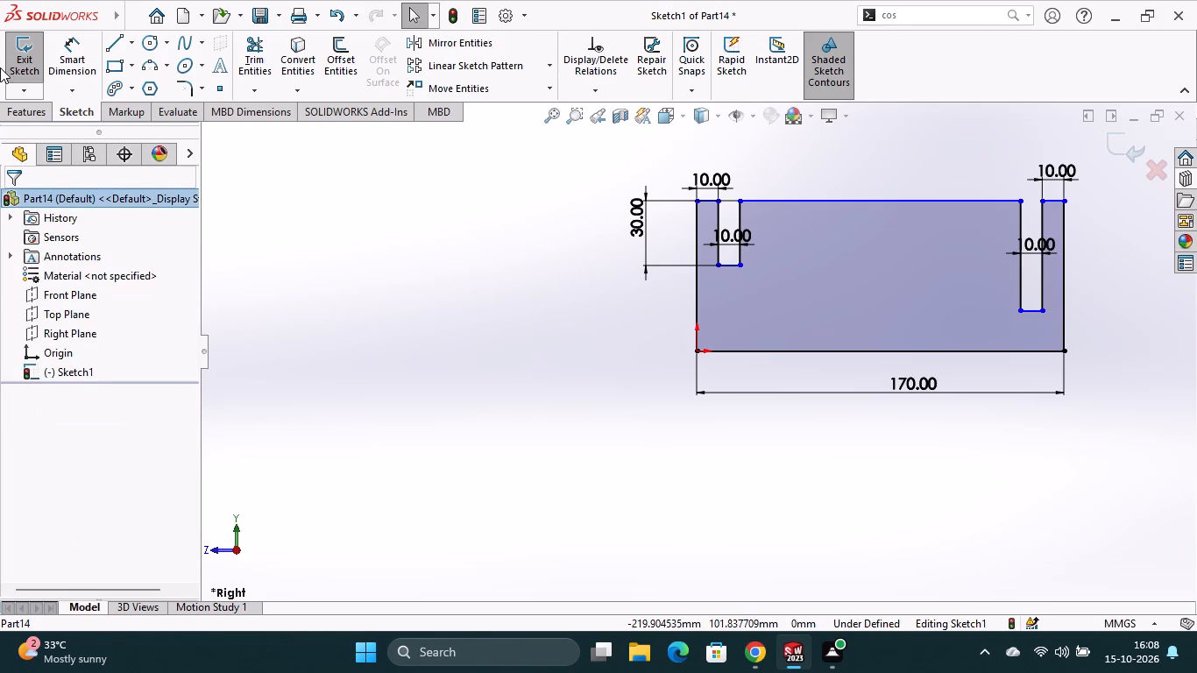
Dimension the depth of the right slot, from its open top to its bottom corner, to 30 mm.
click(83, 62)
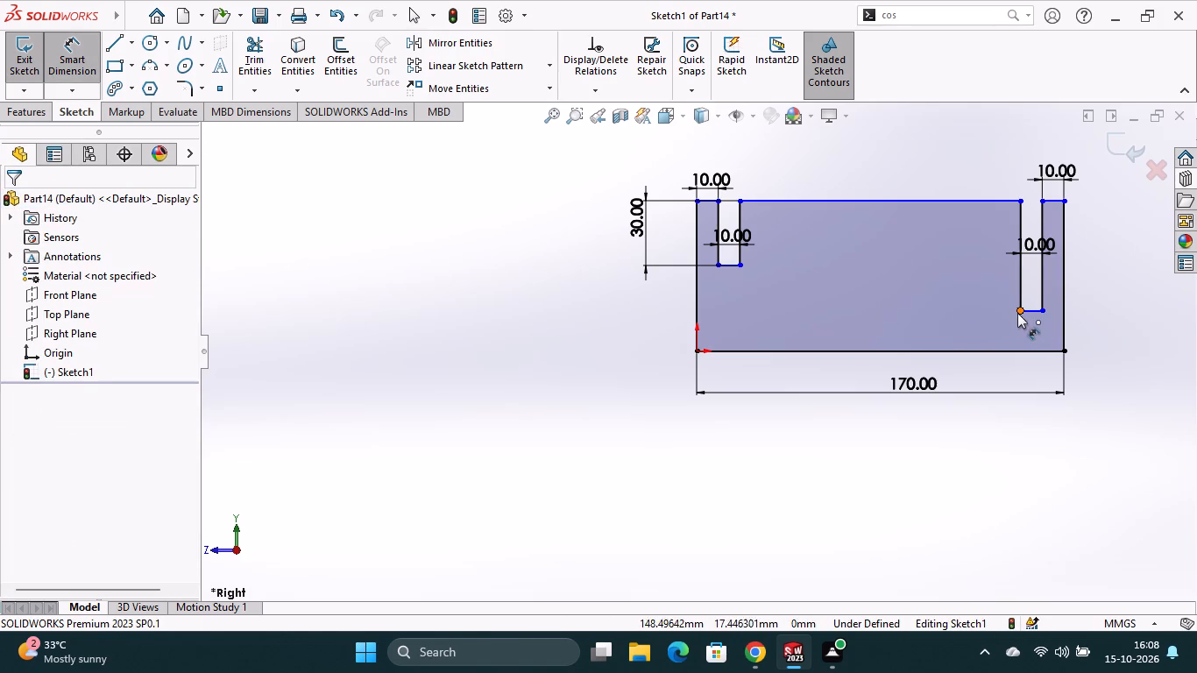
click(1016, 306)
click(1020, 202)
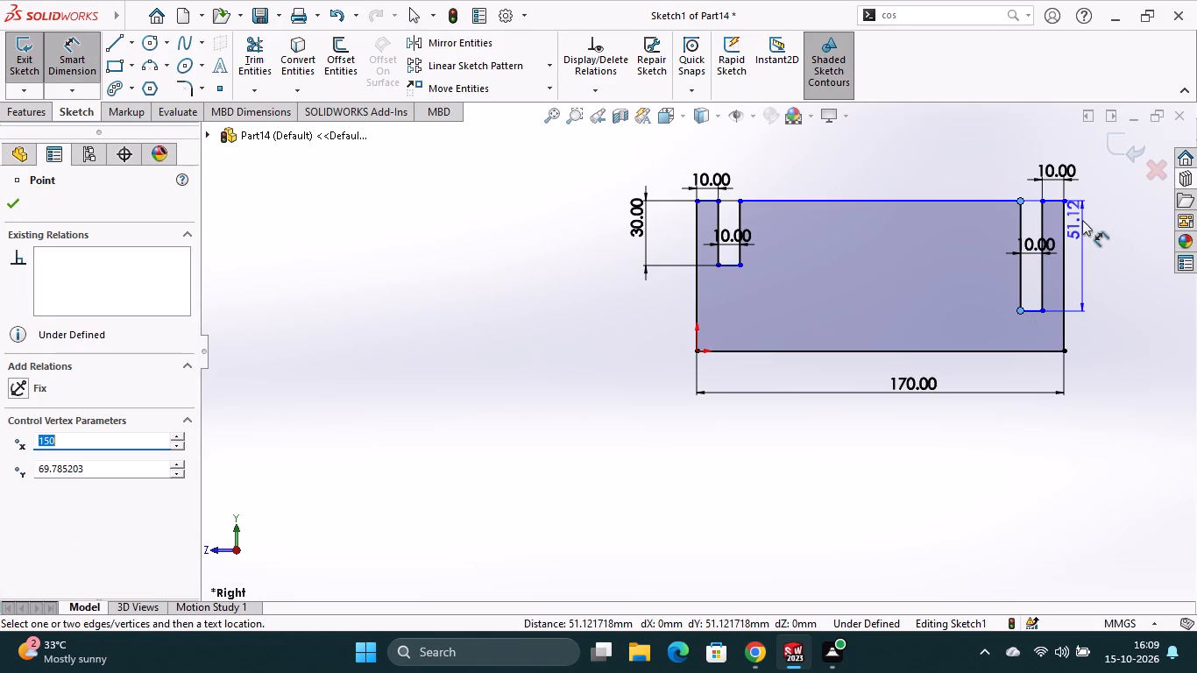
click(1082, 220)
text(30)
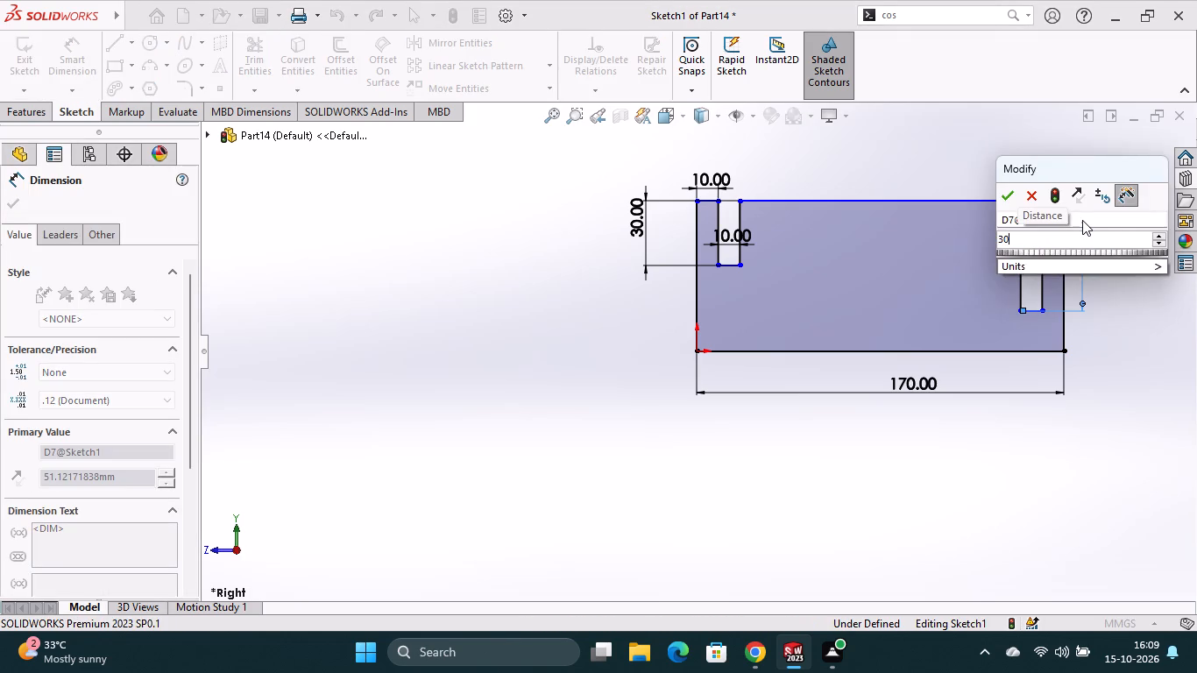
key(Return)
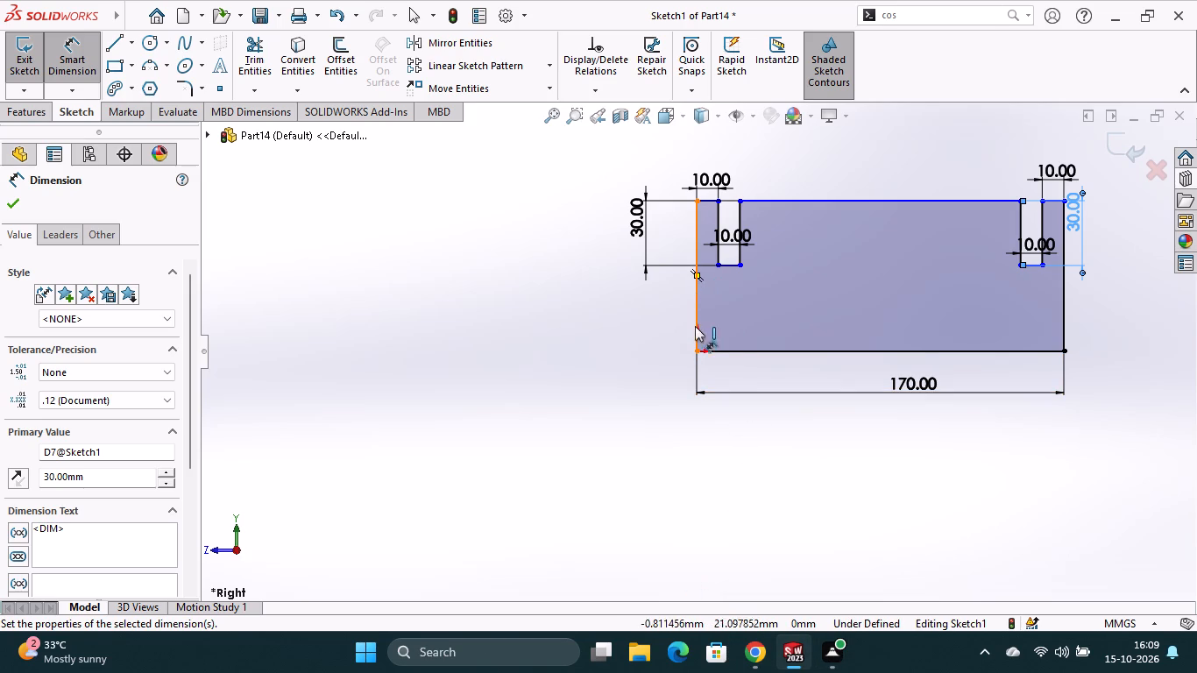
Dimension the height of the profile's left outer edge, from the origin to the top corner, to 50 mm.
click(697, 351)
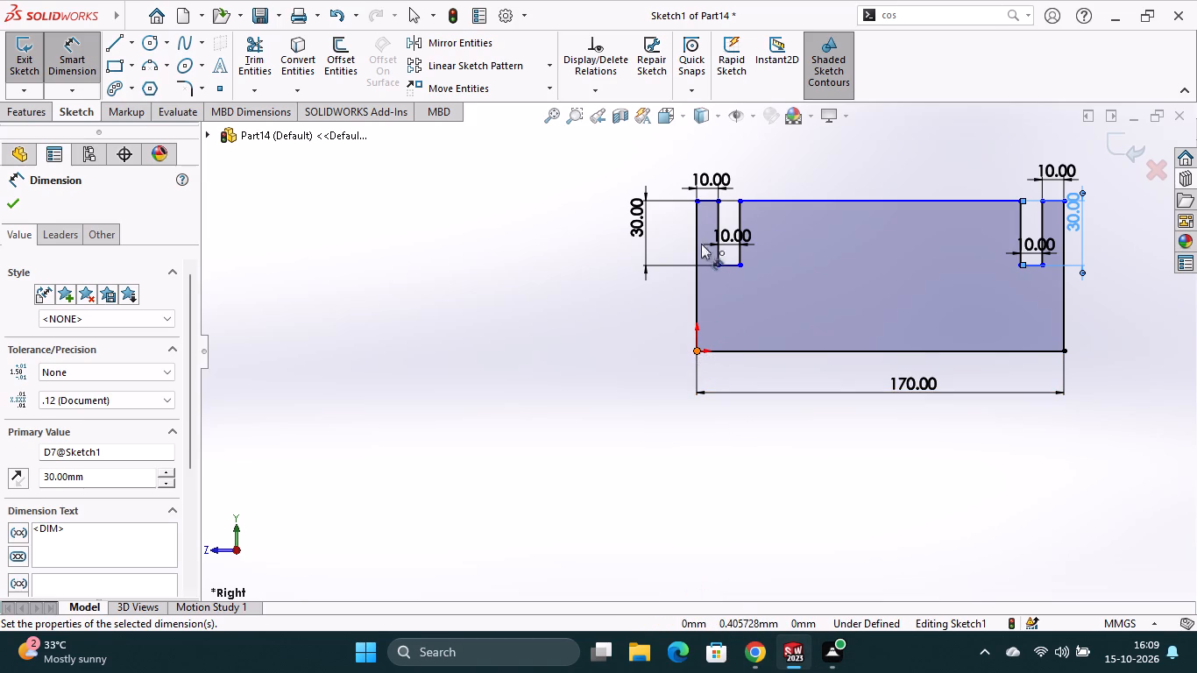
click(698, 202)
click(597, 298)
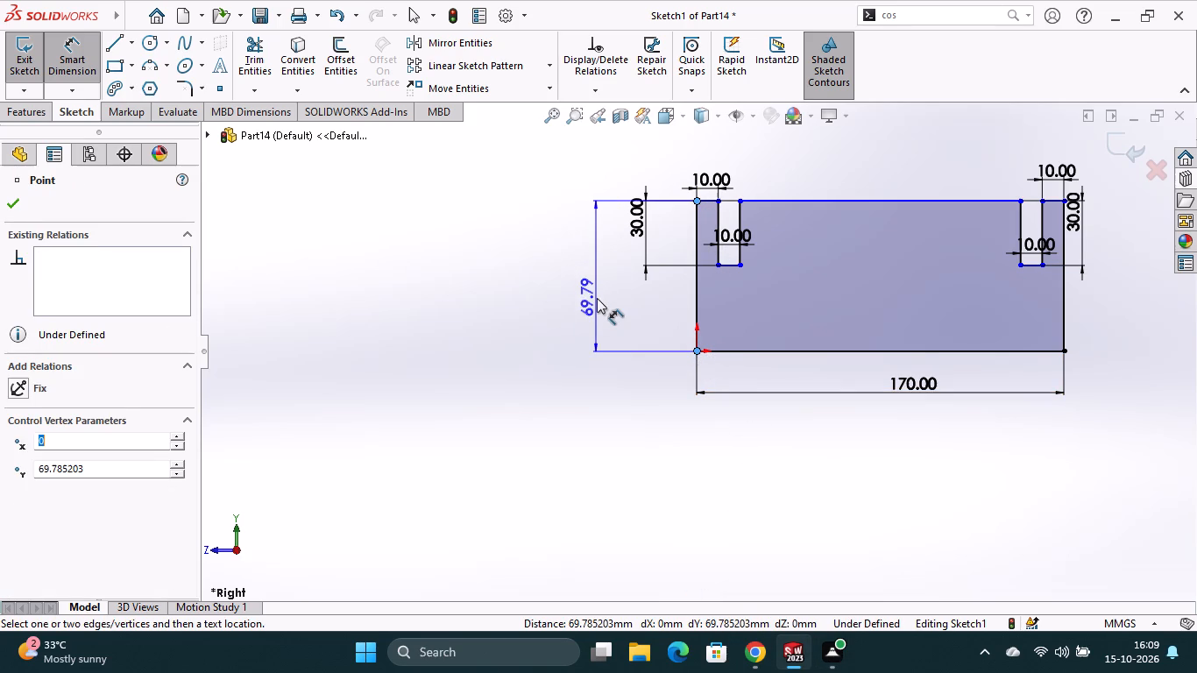
text(50)
key(Return)
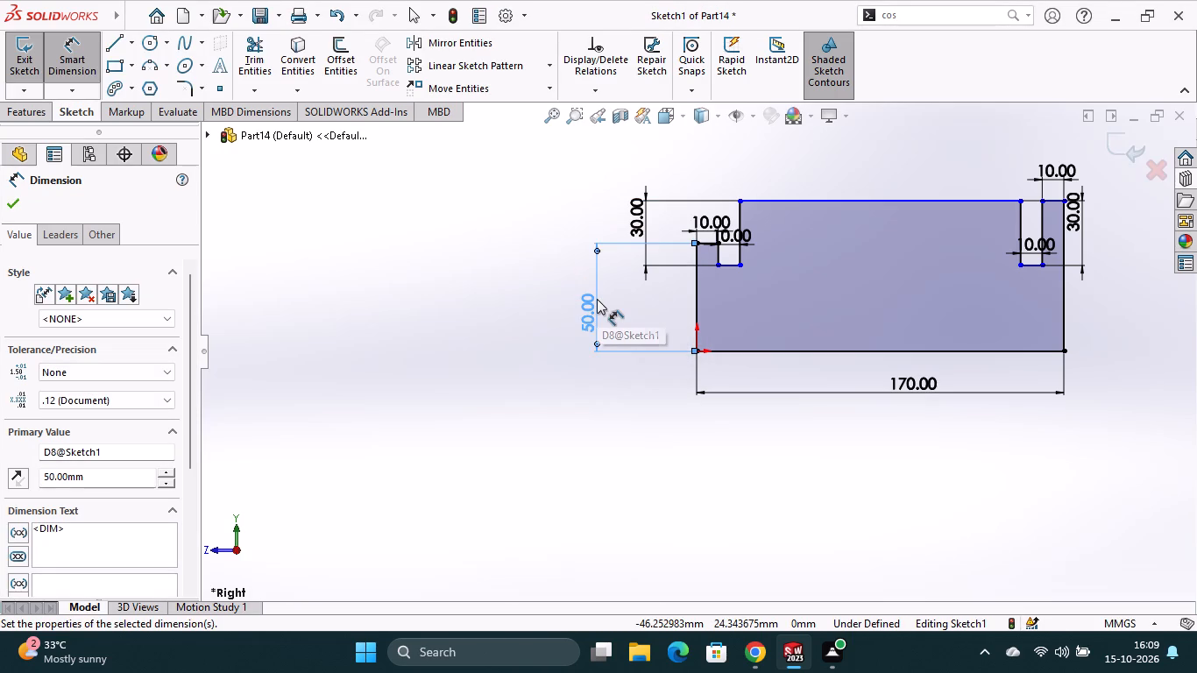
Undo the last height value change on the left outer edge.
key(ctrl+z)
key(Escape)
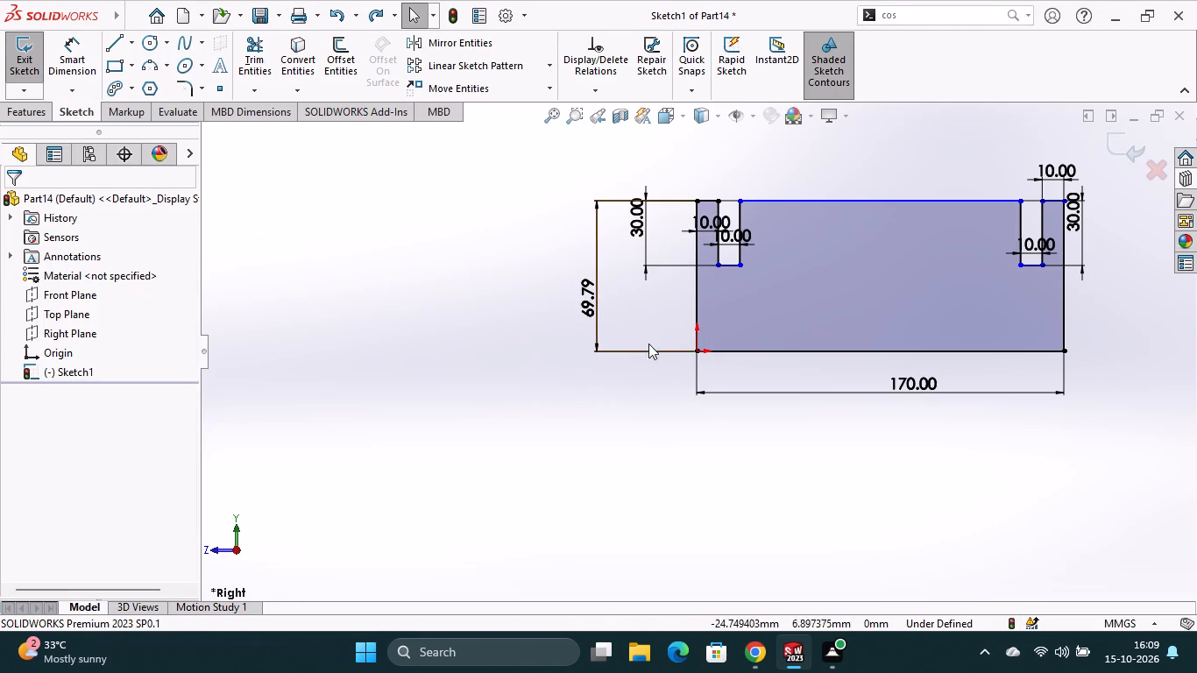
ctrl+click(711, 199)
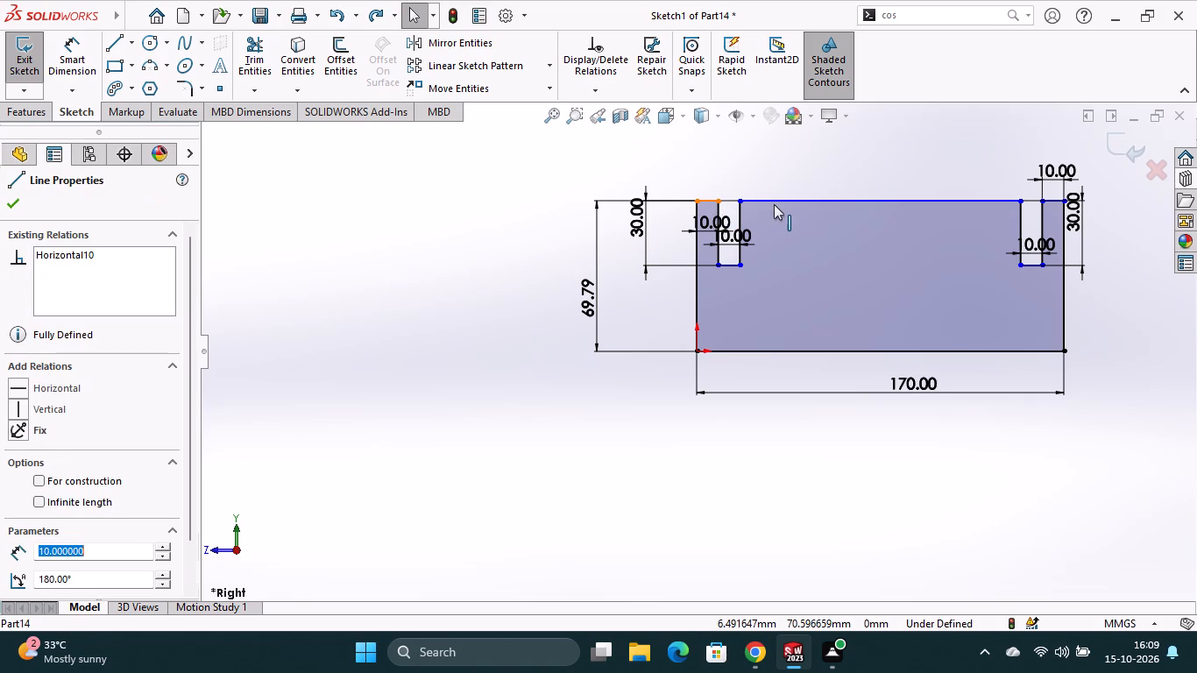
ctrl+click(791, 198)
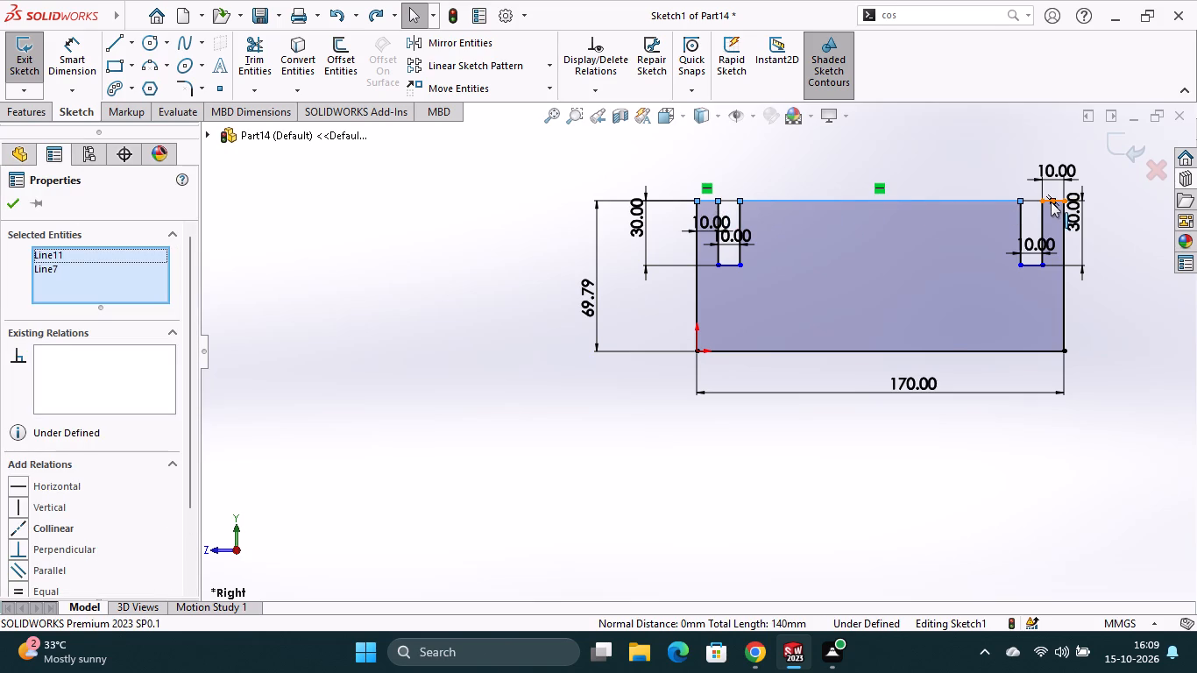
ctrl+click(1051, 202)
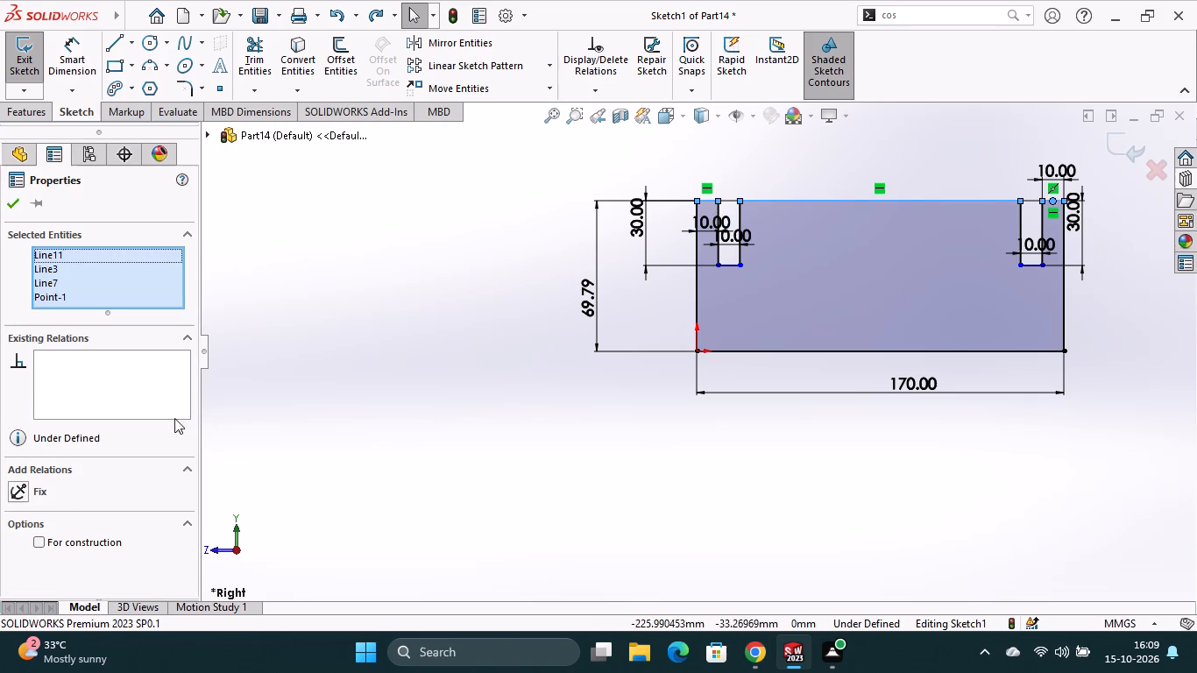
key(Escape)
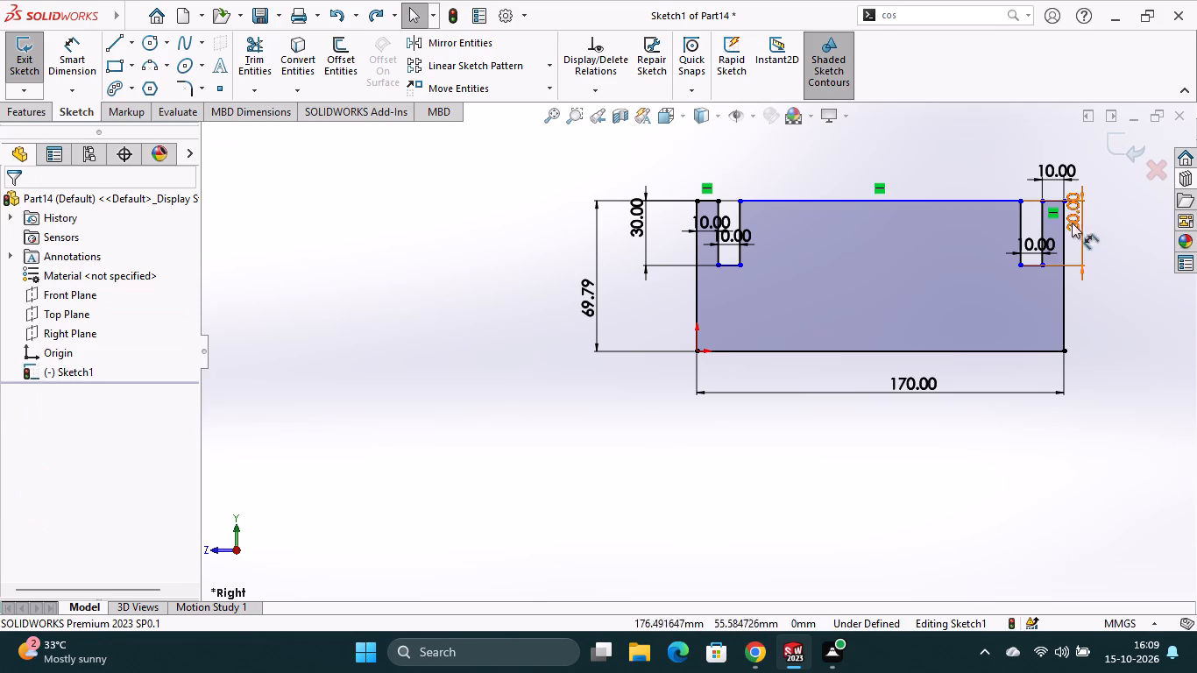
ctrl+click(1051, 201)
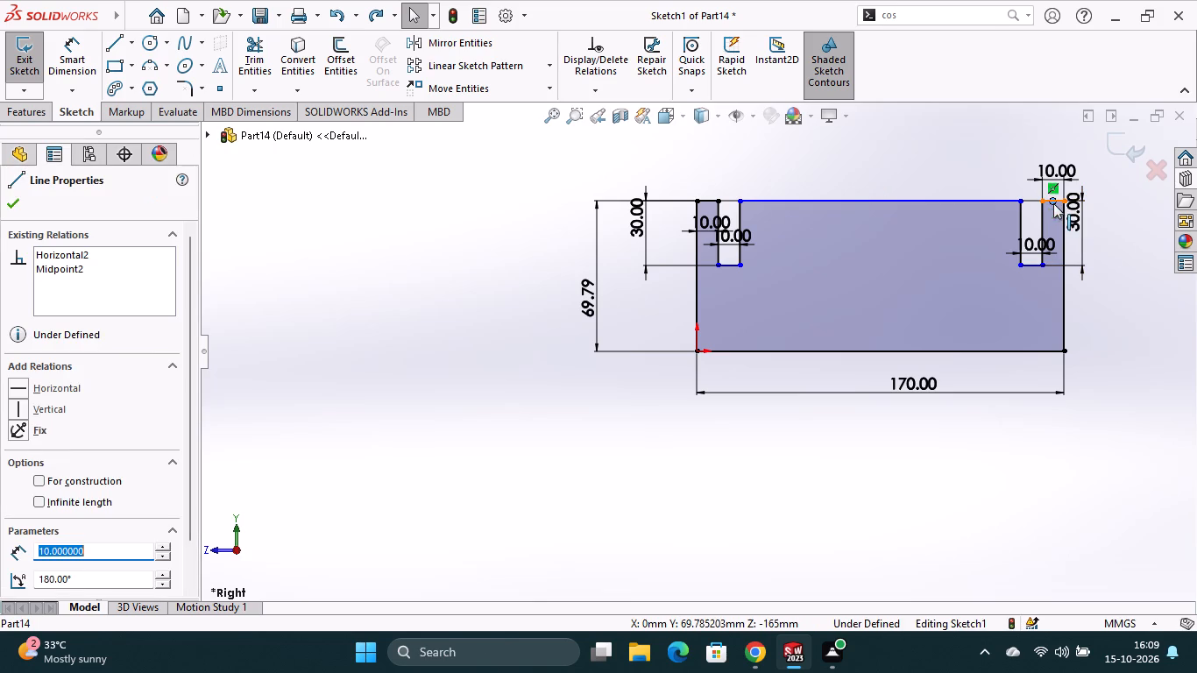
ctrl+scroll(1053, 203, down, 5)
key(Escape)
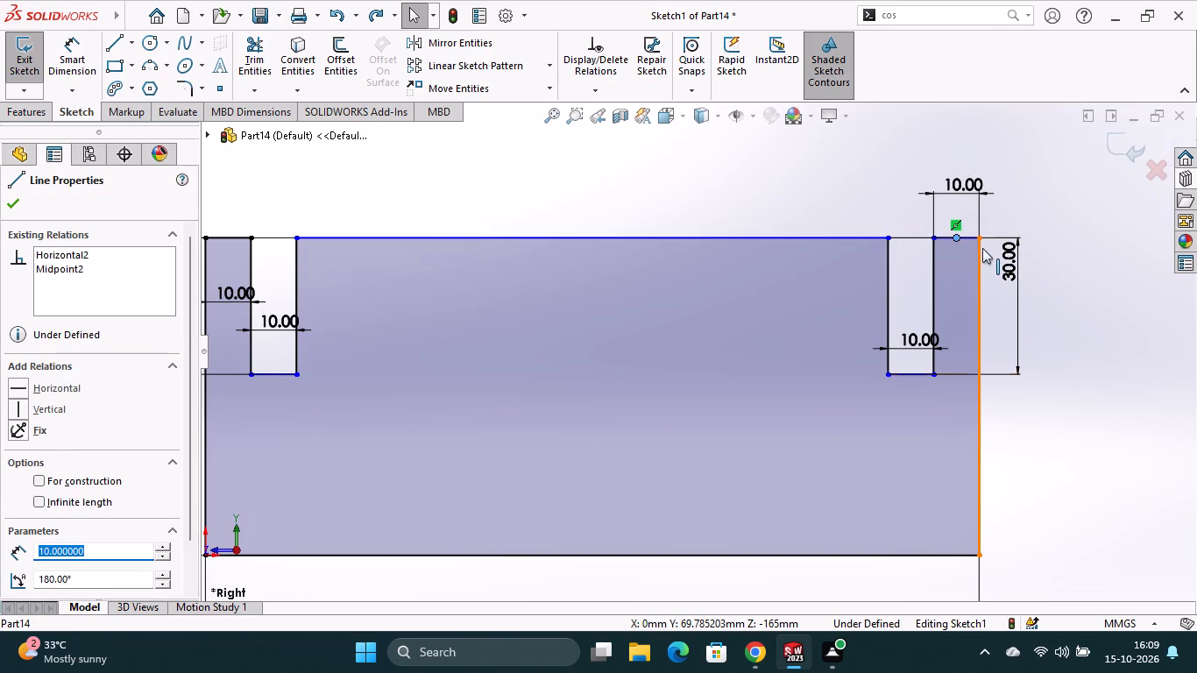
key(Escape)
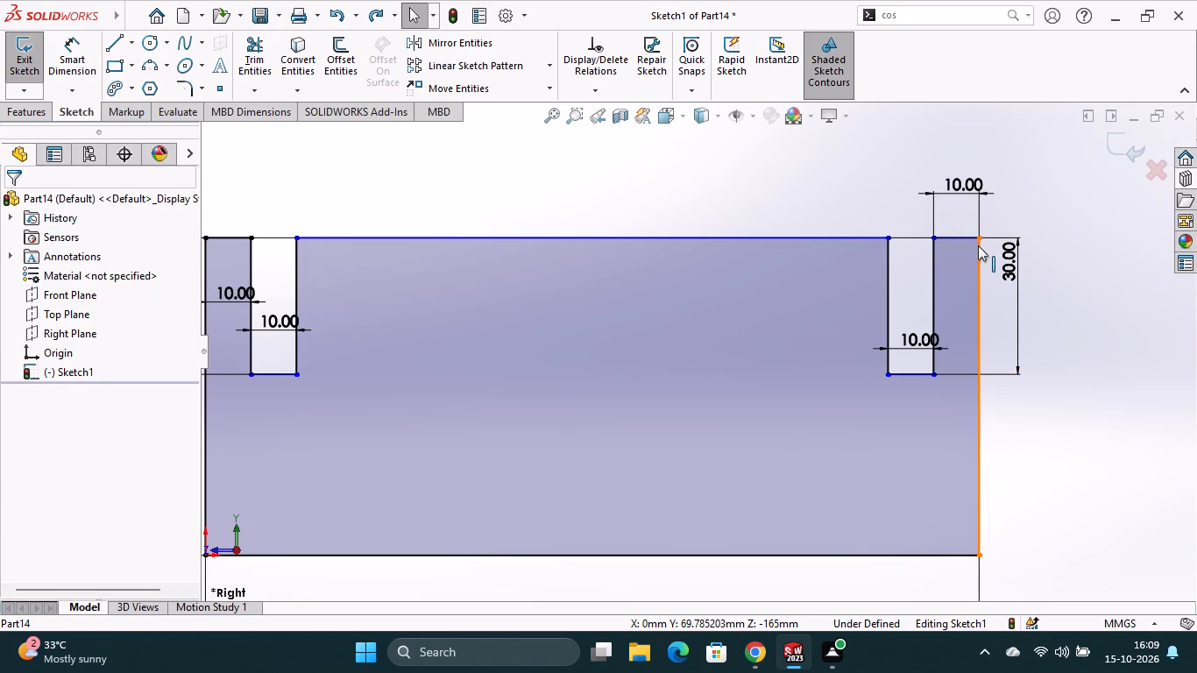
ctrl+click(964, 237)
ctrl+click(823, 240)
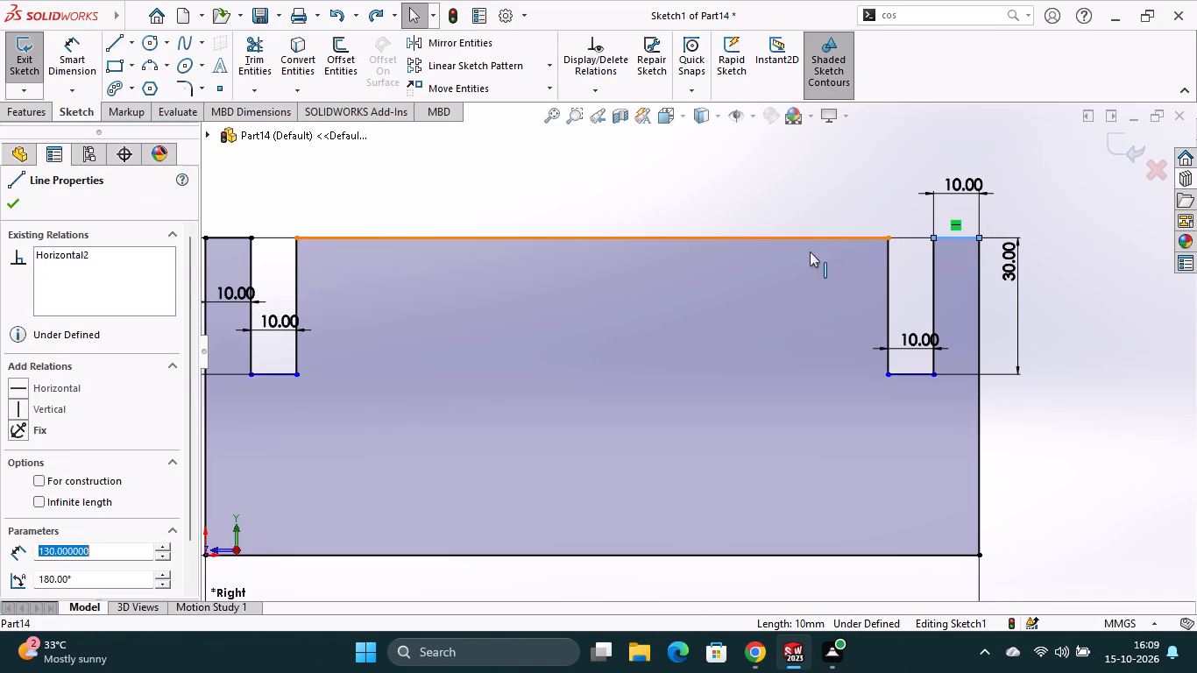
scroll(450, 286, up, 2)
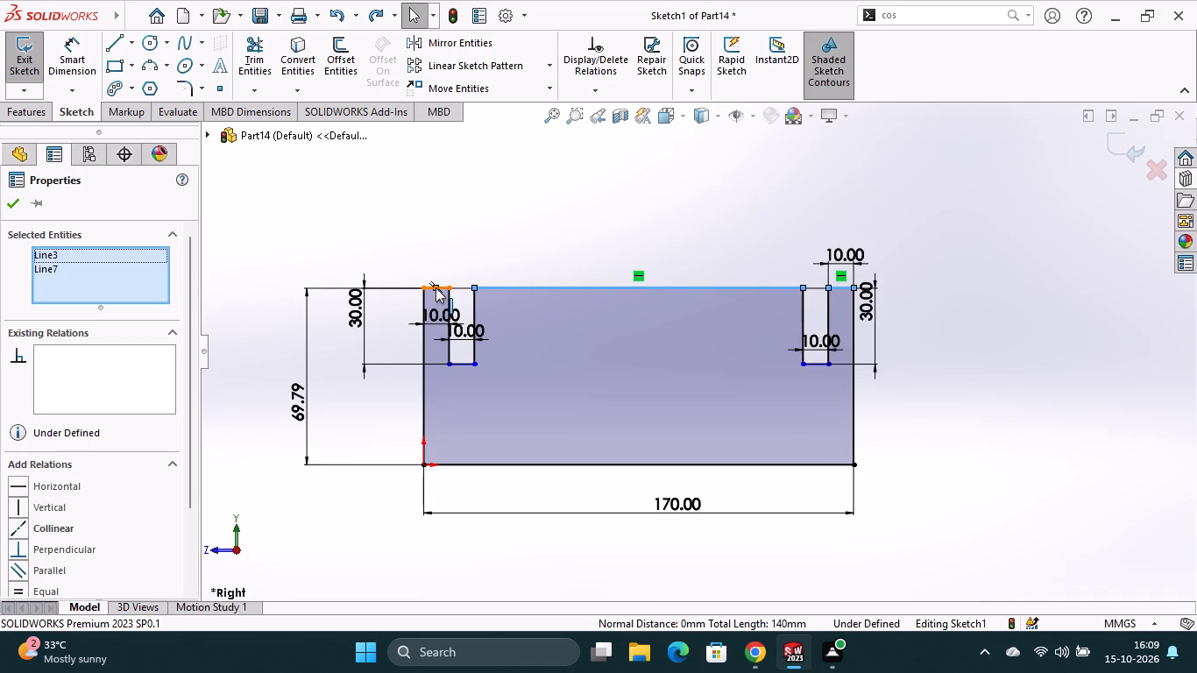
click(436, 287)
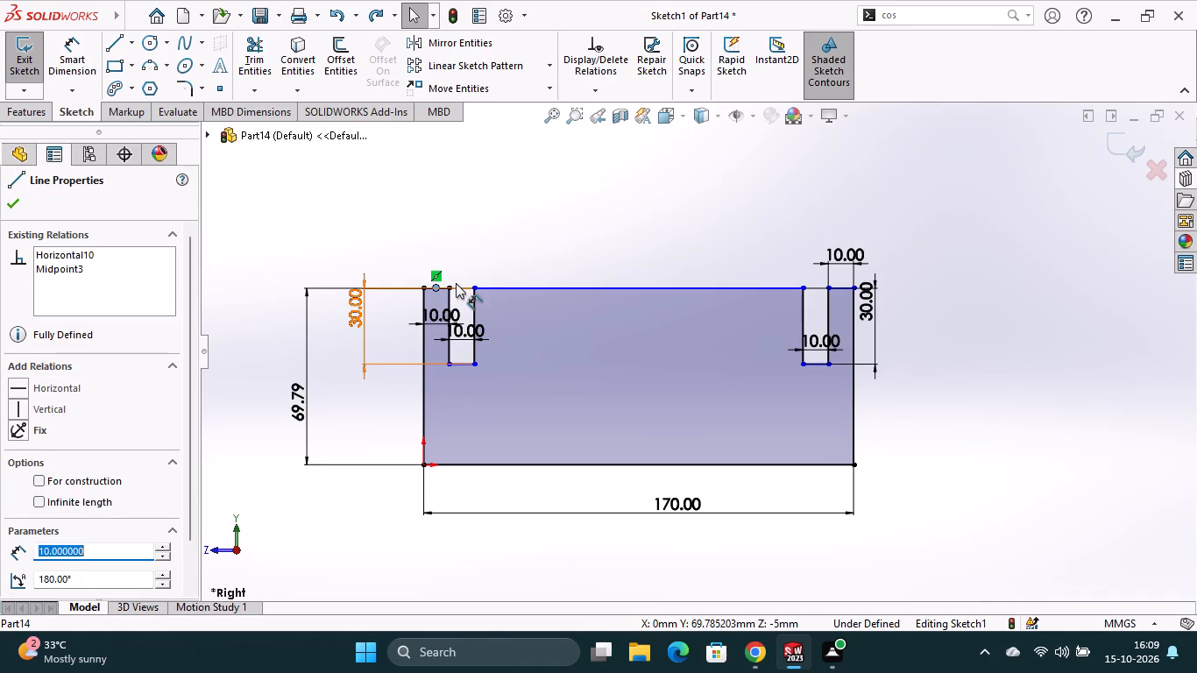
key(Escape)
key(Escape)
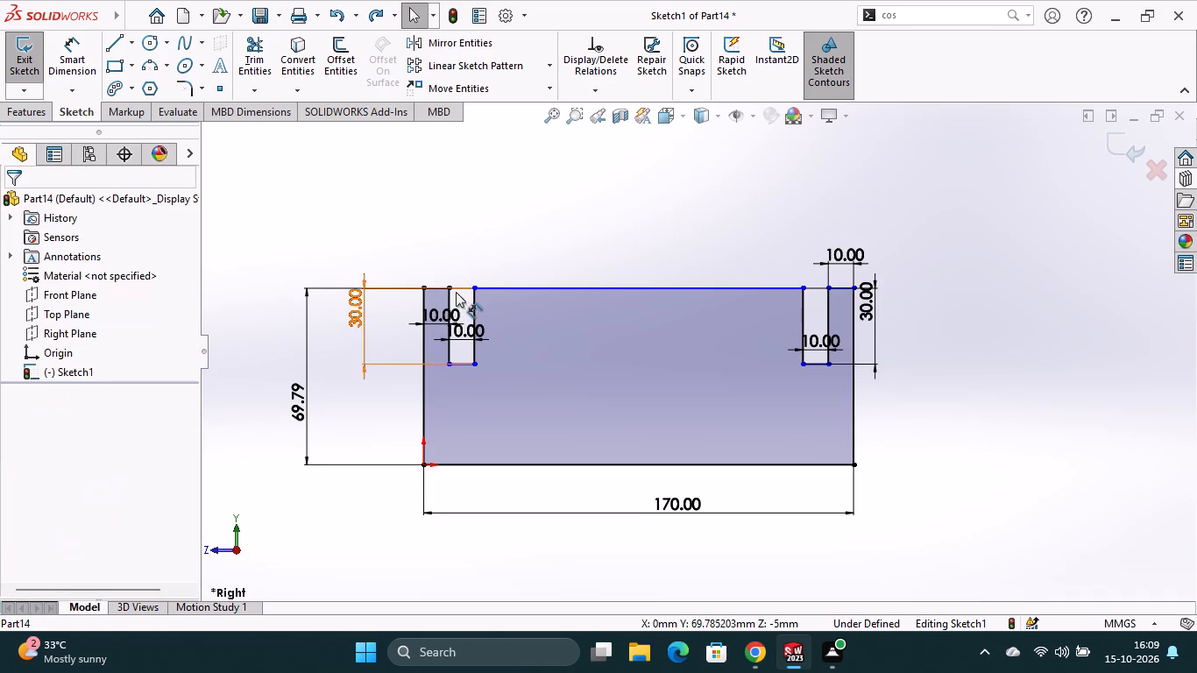
Make the three top edges collinear: the left wall, the middle section and the right wall.
scroll(445, 287, down, 6)
click(488, 301)
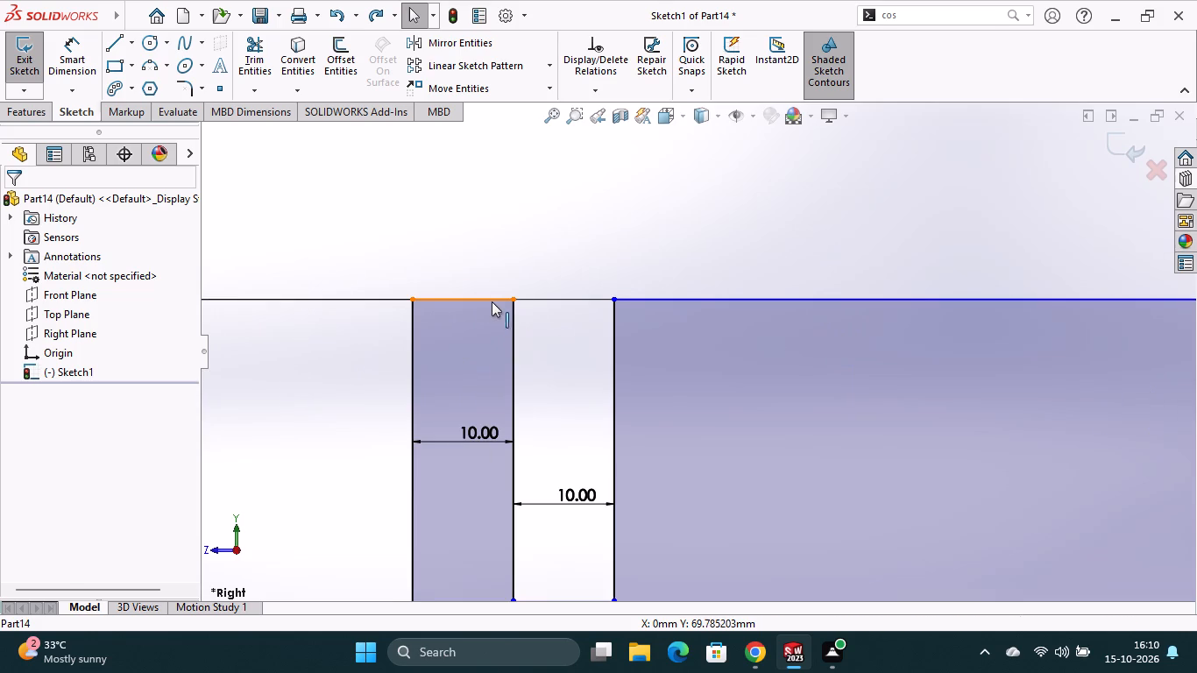
click(692, 300)
scroll(868, 311, up, 2)
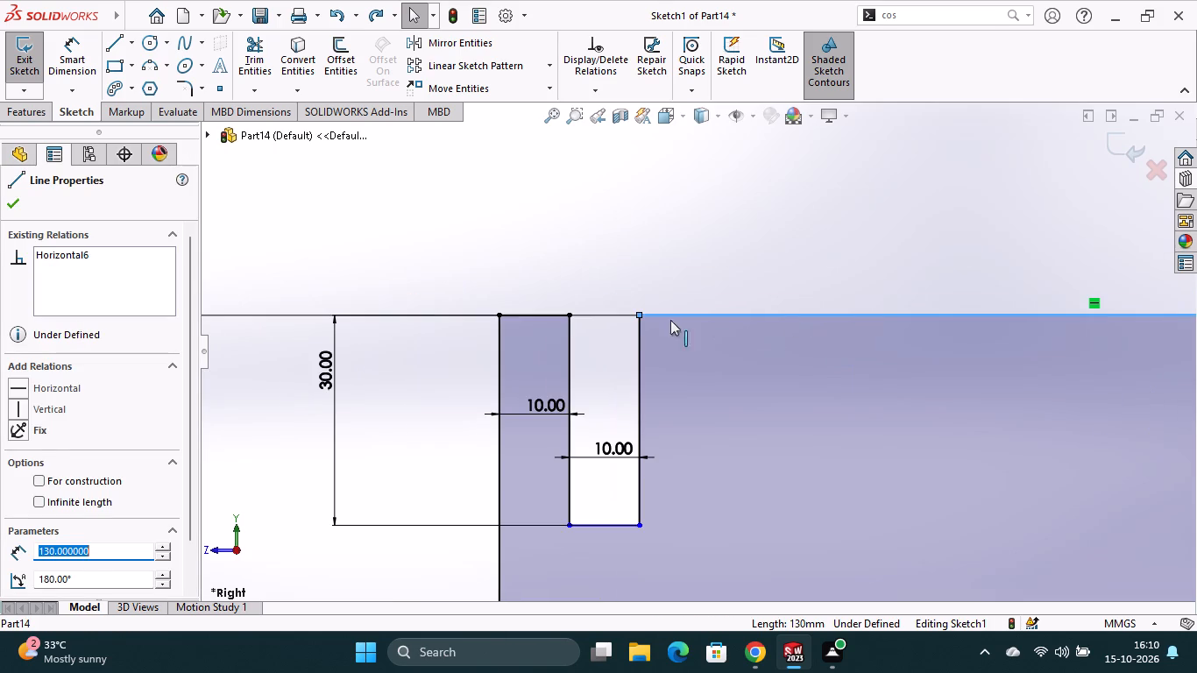
ctrl+click(560, 312)
ctrl+scroll(873, 333, up, 3)
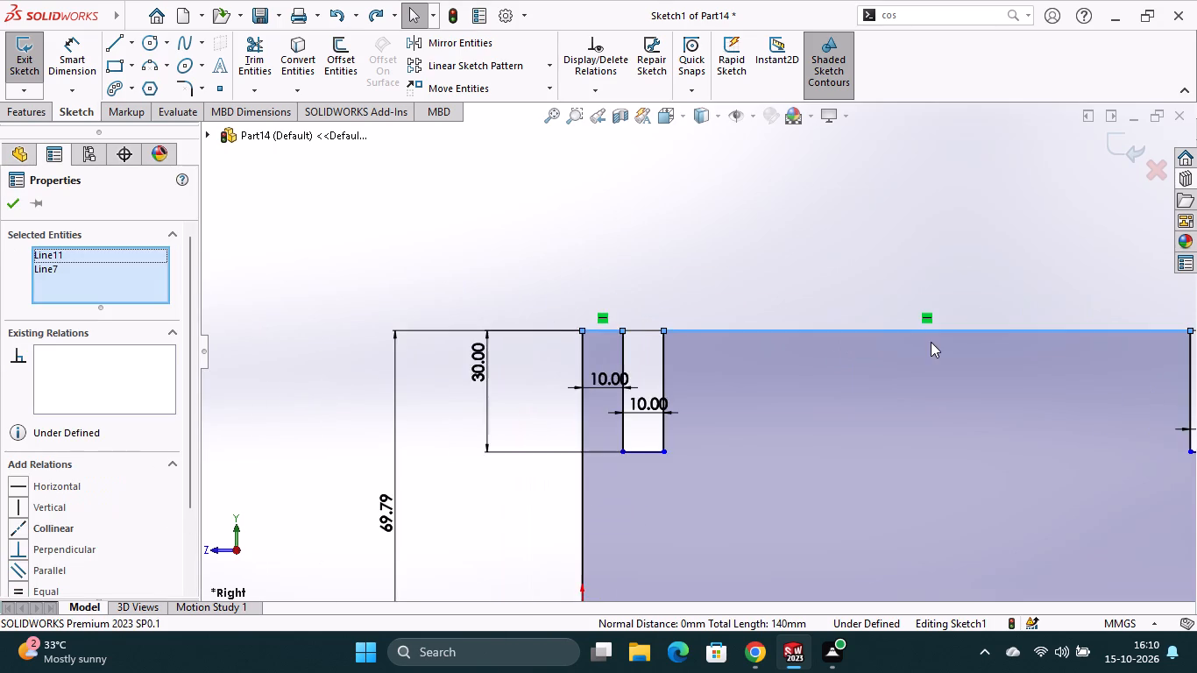
ctrl+scroll(931, 343, up, 3)
ctrl+click(1012, 340)
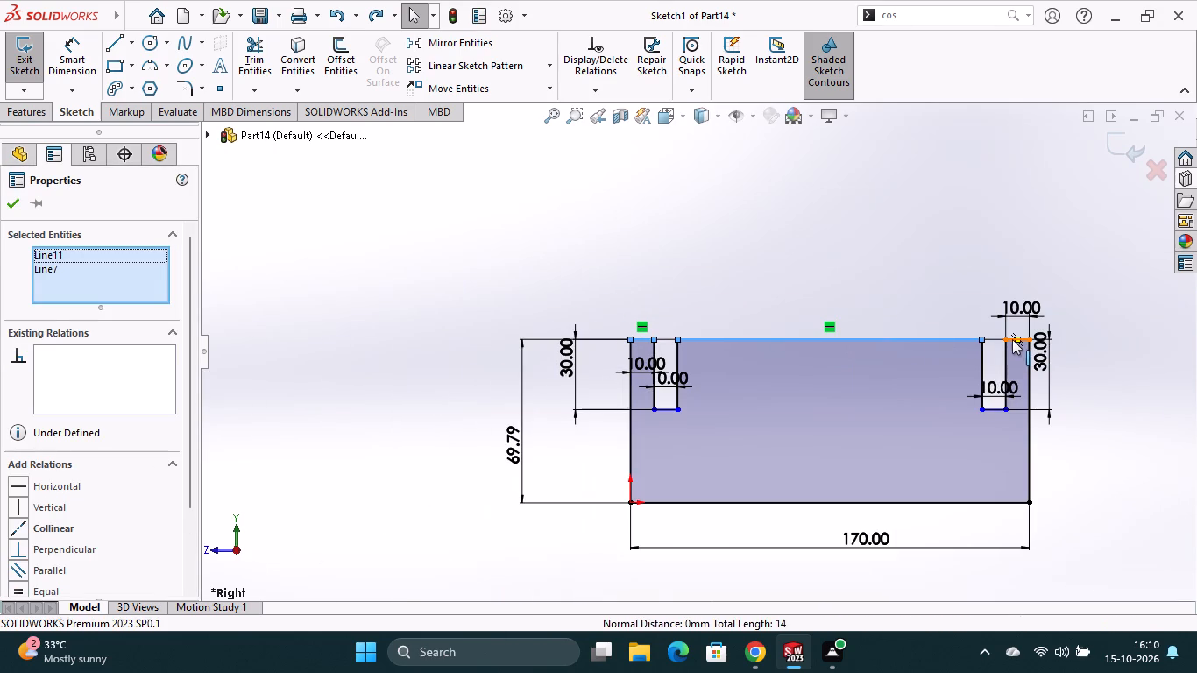
click(22, 525)
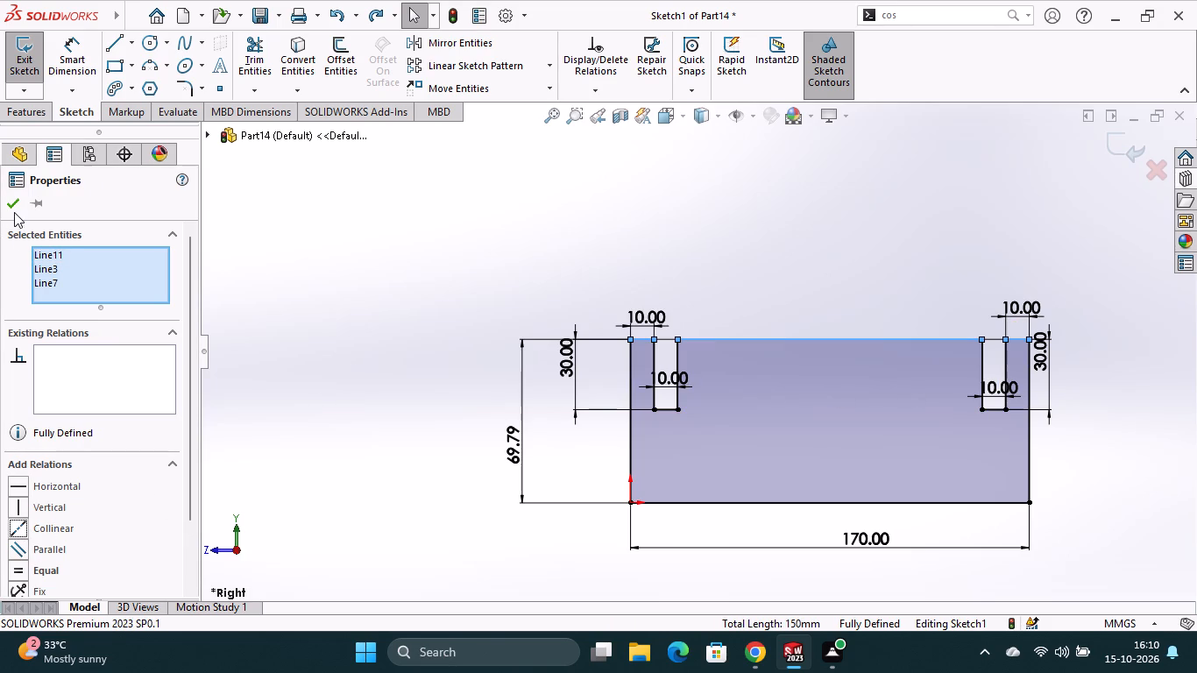
click(14, 208)
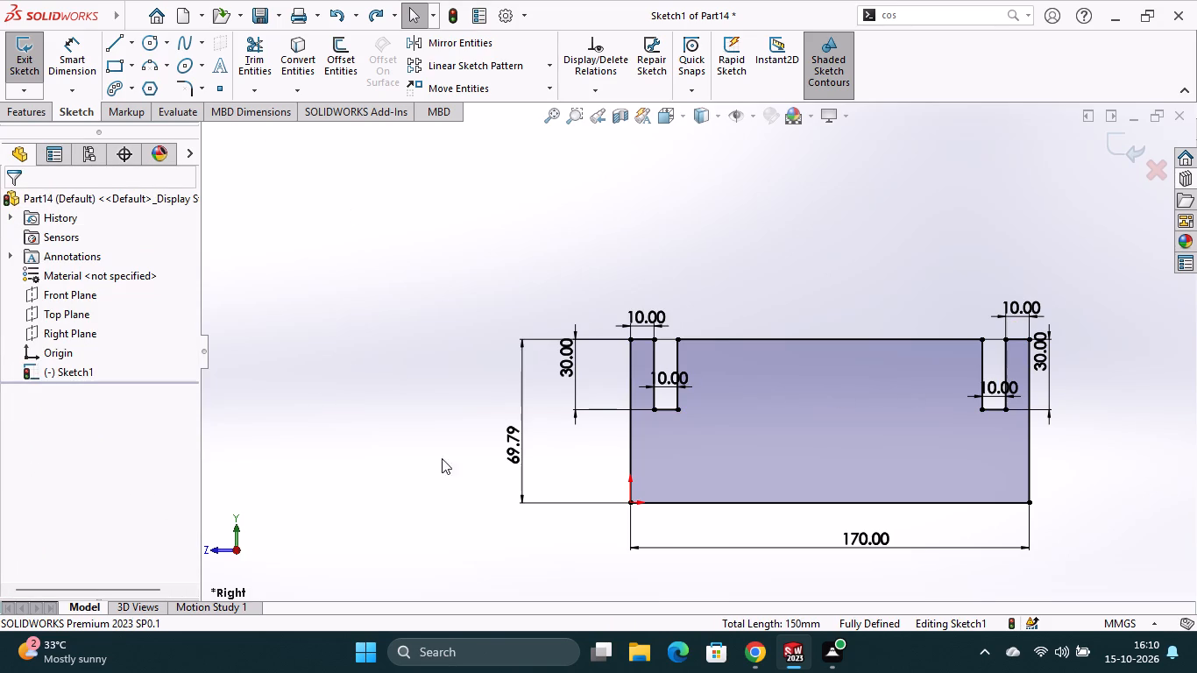
Set the profile's overall height dimension to 50 mm.
double_click(518, 442)
text(50)
key(Return)
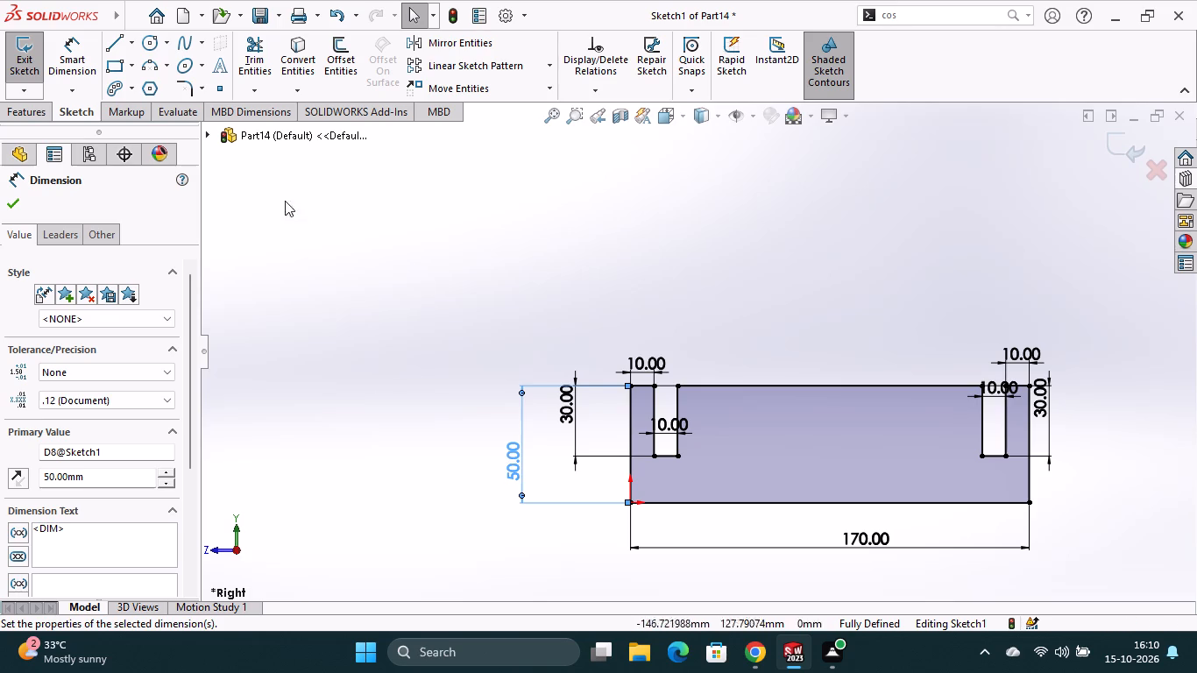
Extrude the slotted profile 10 mm as a boss using the Mid Plane end condition.
click(25, 109)
click(36, 92)
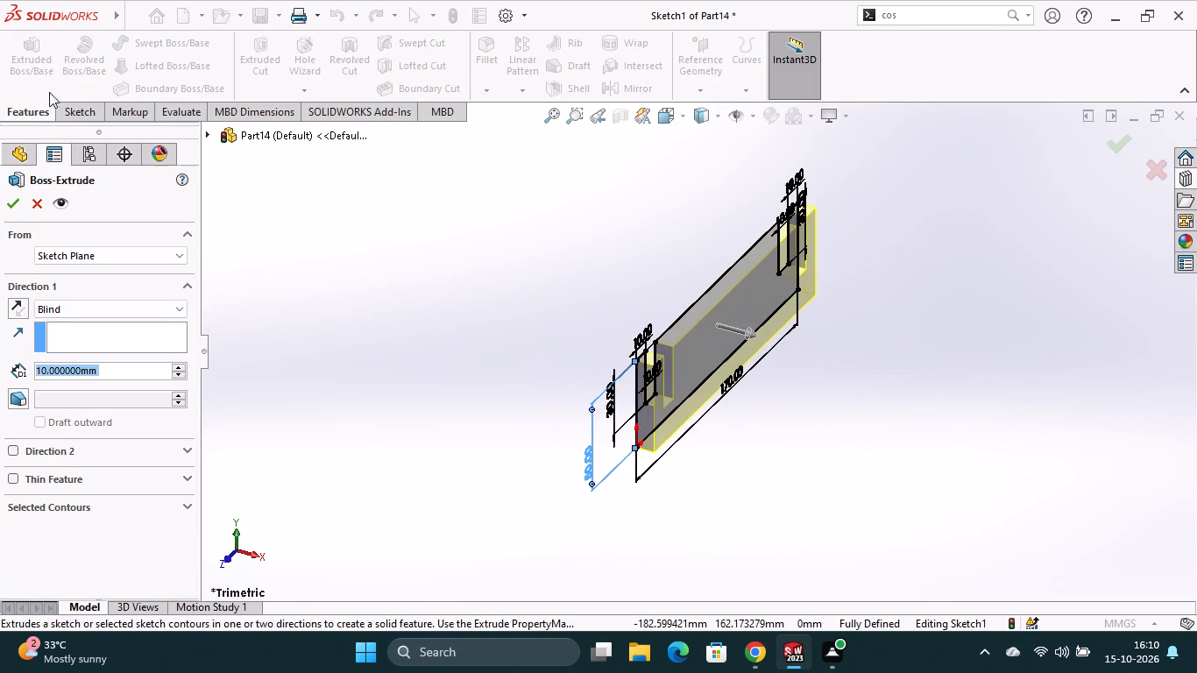
click(83, 305)
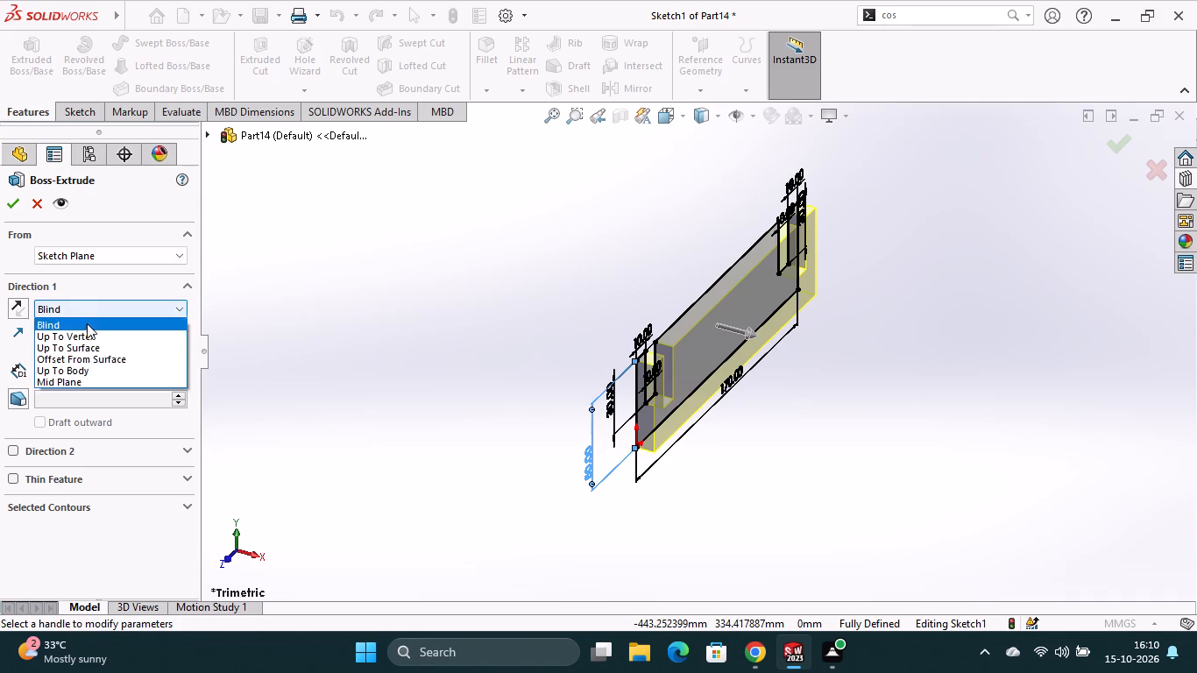
click(82, 380)
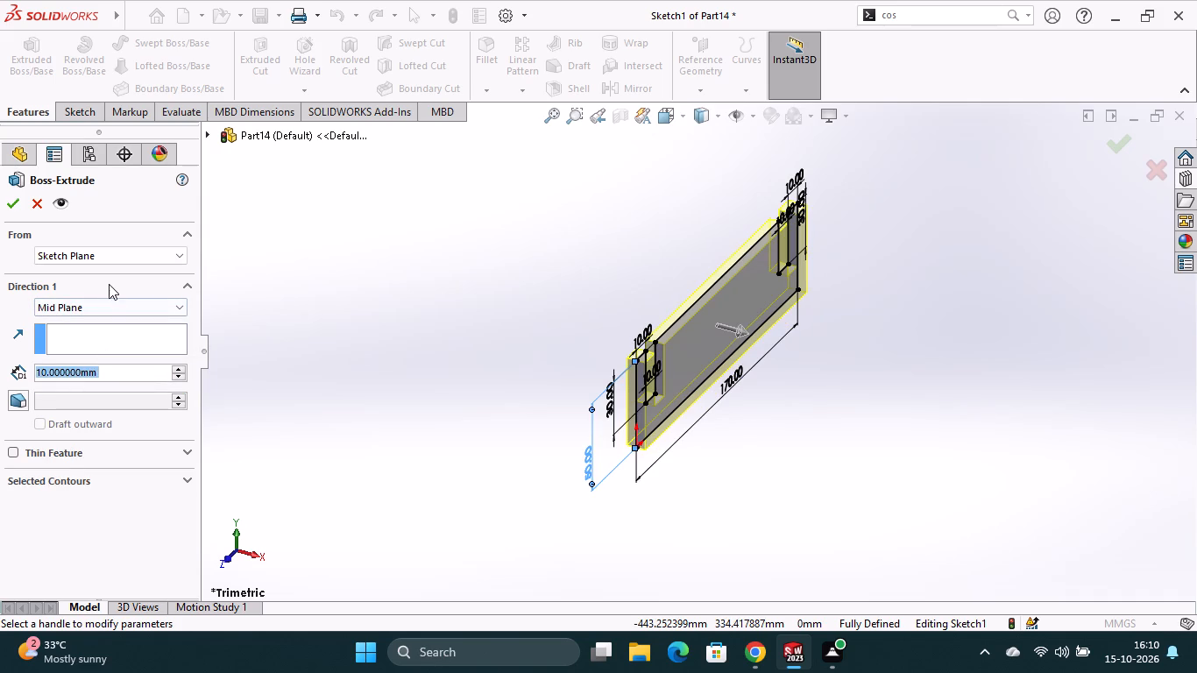
click(8, 204)
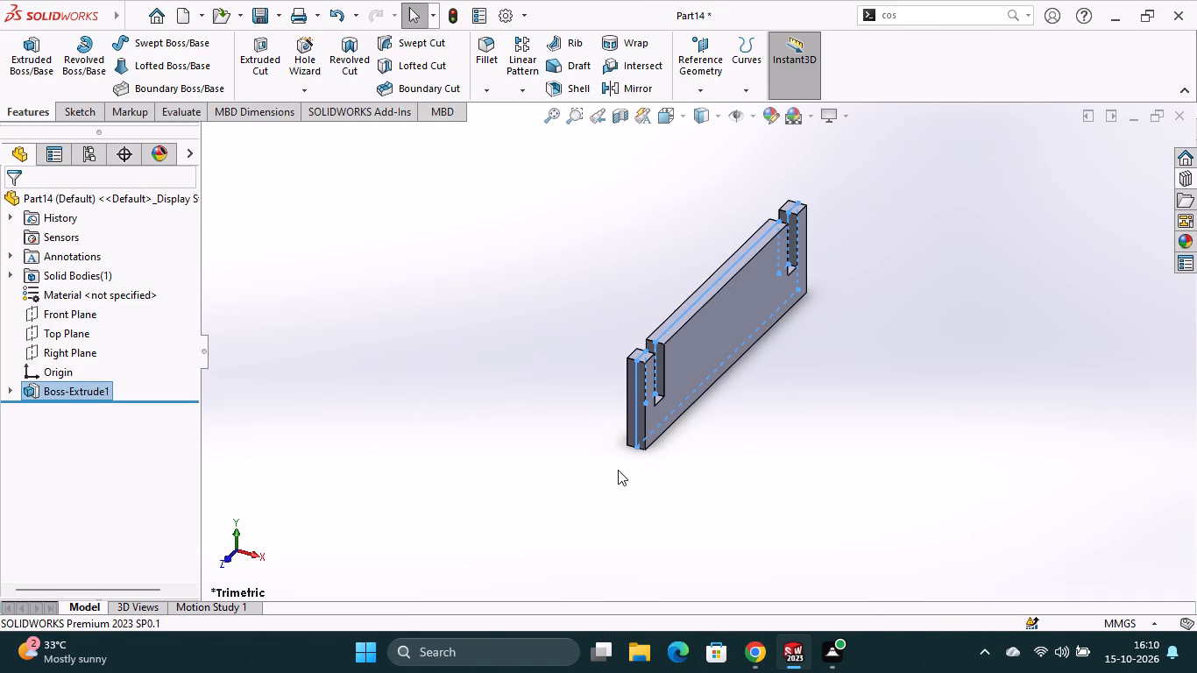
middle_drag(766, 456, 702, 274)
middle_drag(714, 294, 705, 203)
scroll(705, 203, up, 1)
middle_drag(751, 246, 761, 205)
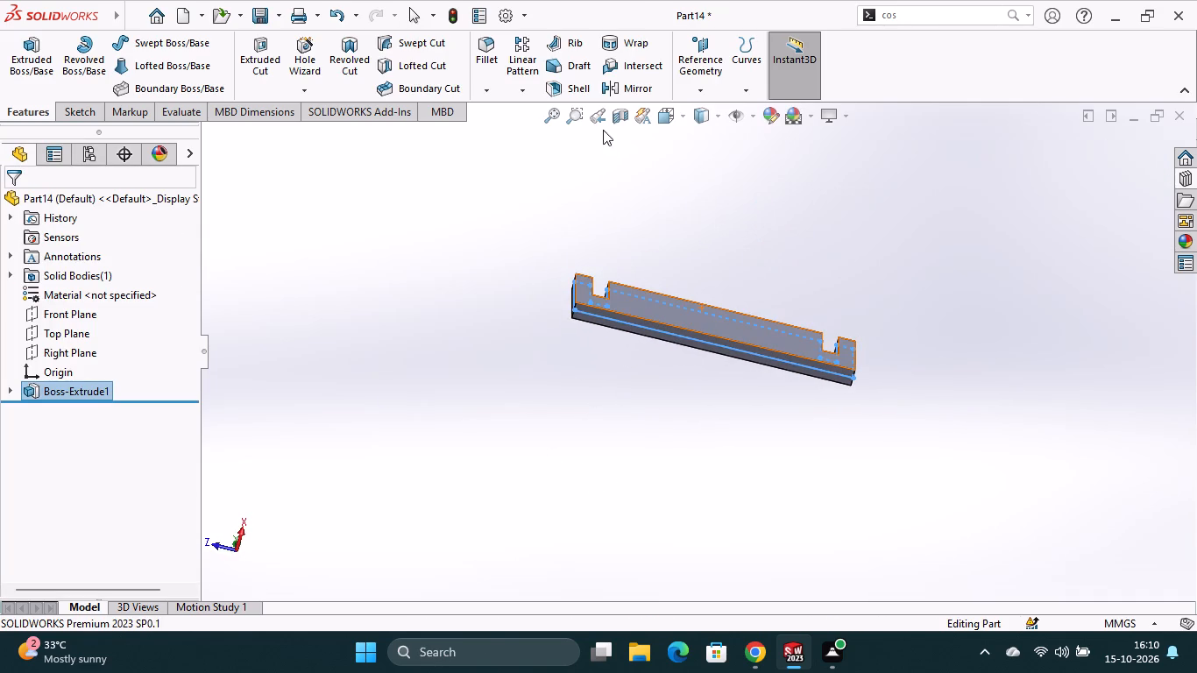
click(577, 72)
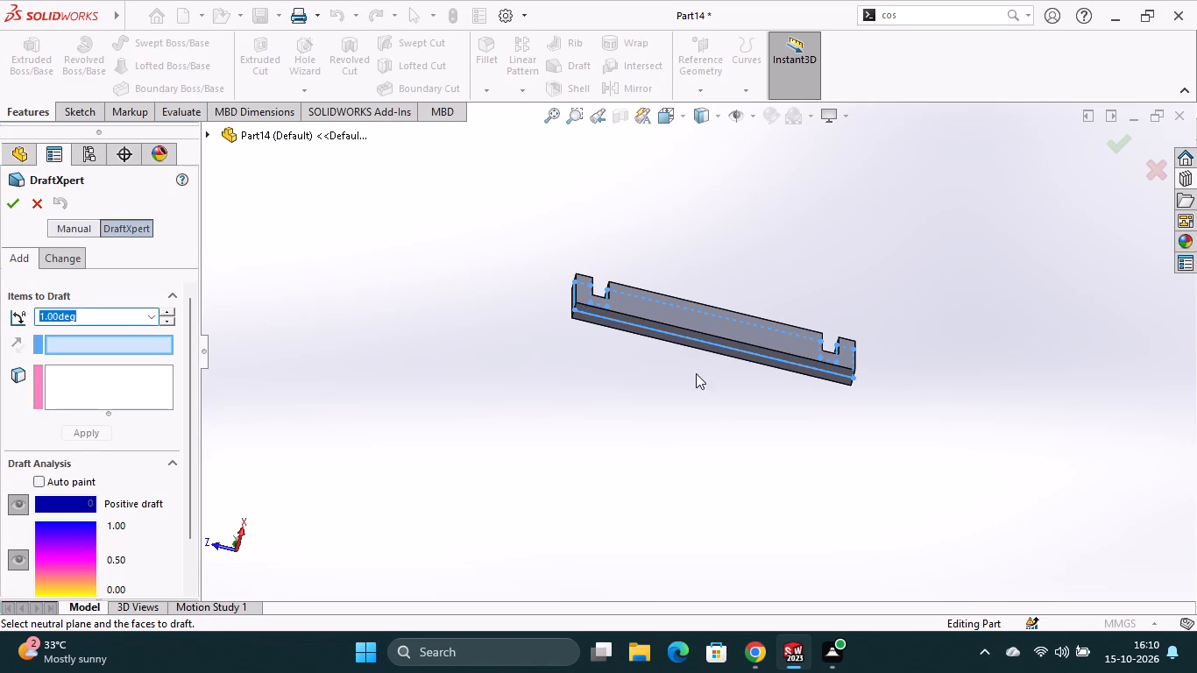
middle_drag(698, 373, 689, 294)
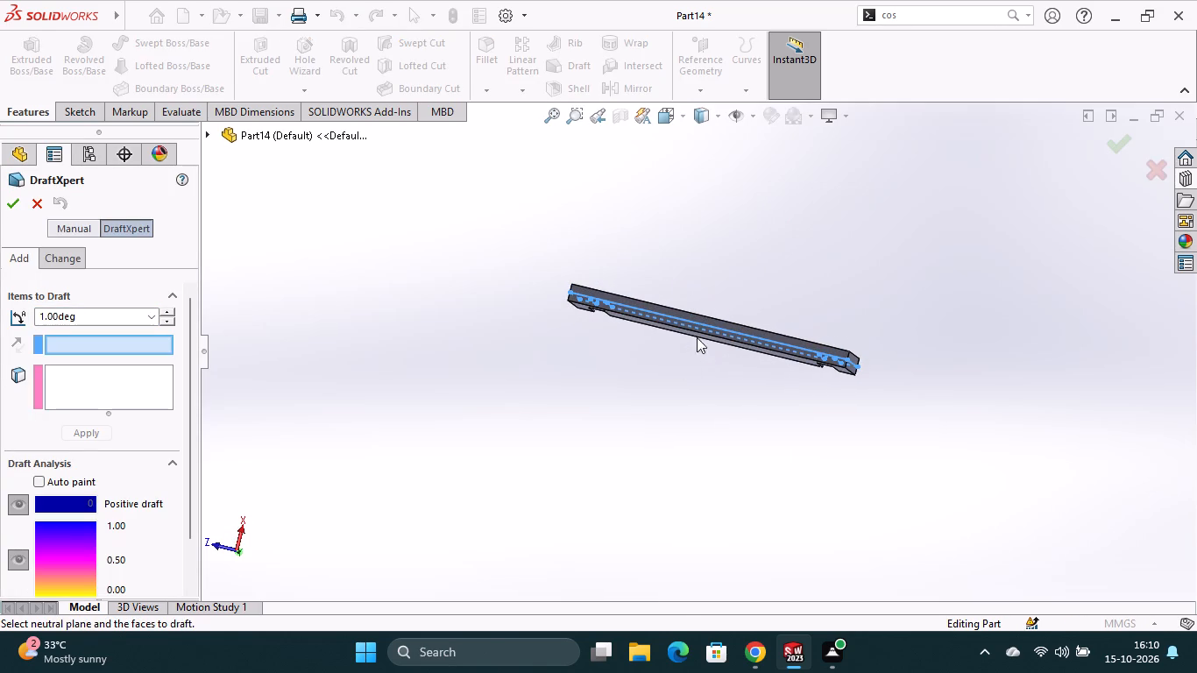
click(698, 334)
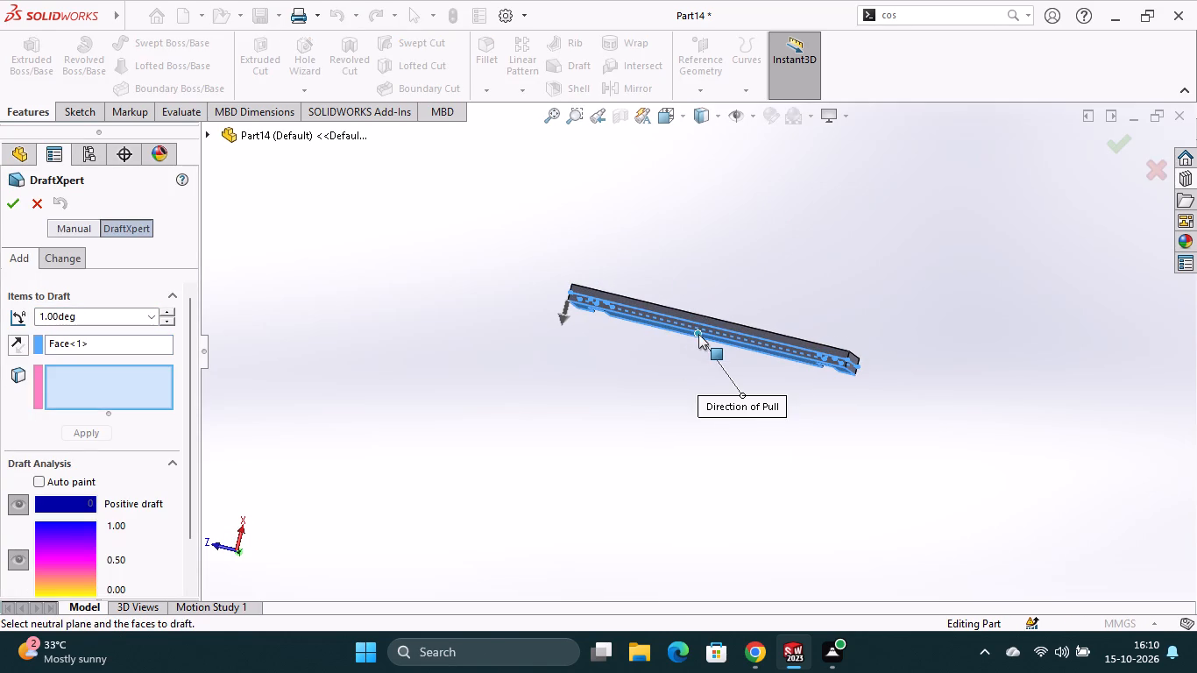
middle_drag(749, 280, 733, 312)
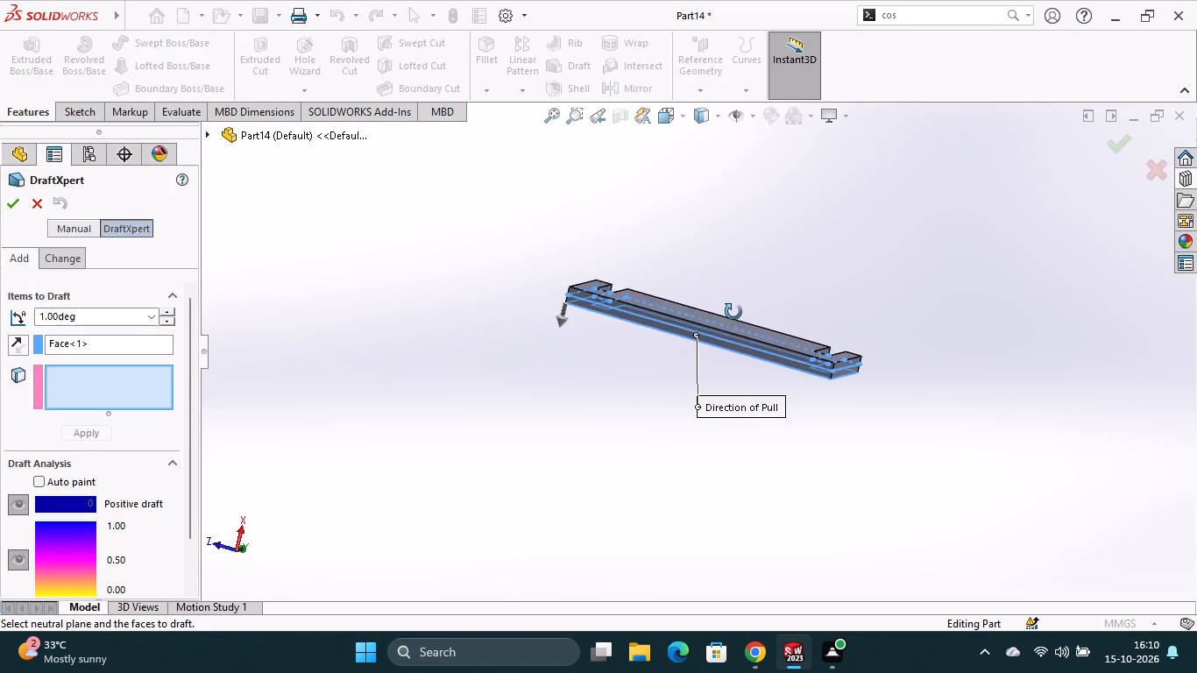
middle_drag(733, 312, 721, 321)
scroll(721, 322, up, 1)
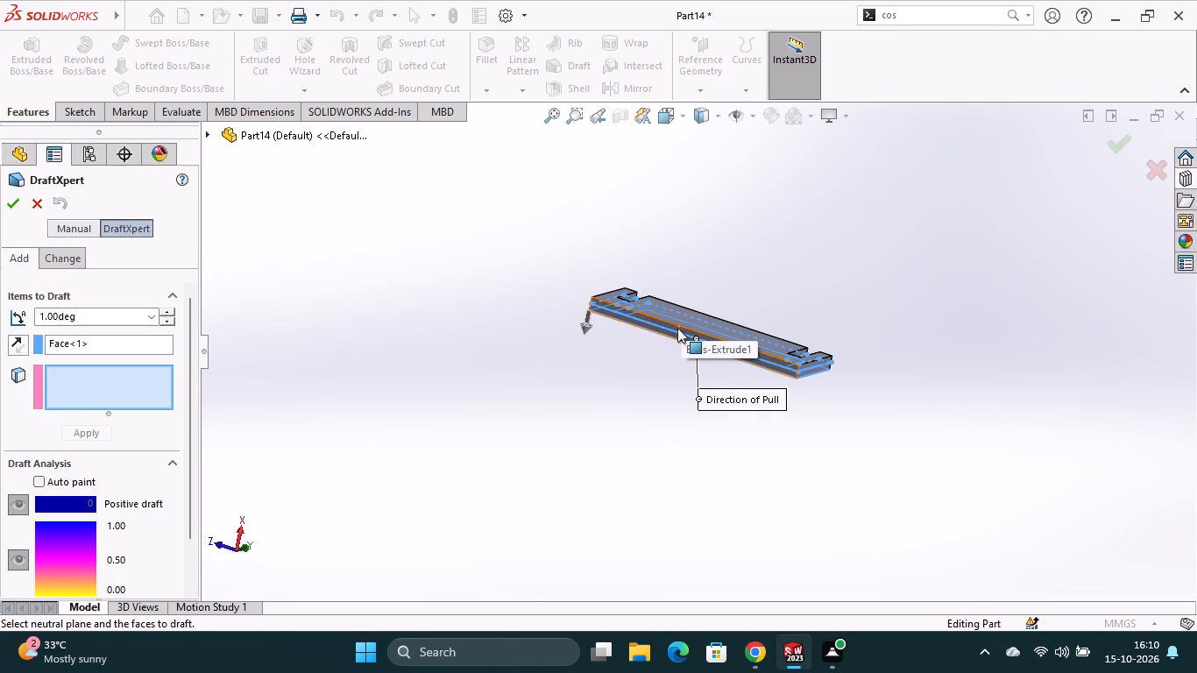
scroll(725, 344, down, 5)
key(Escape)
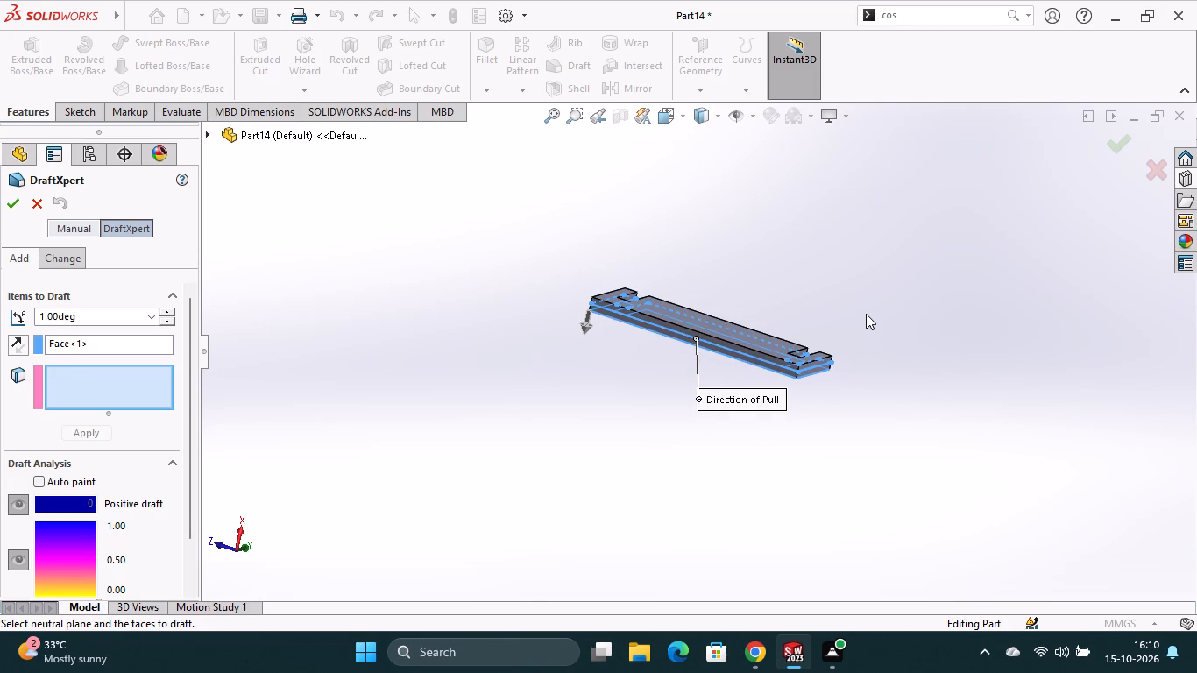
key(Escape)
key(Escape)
Draft the part's long narrow bottom face by 15 degrees, using the large slotted face on the negative X side as the direction of pull.
middle_drag(767, 301, 761, 320)
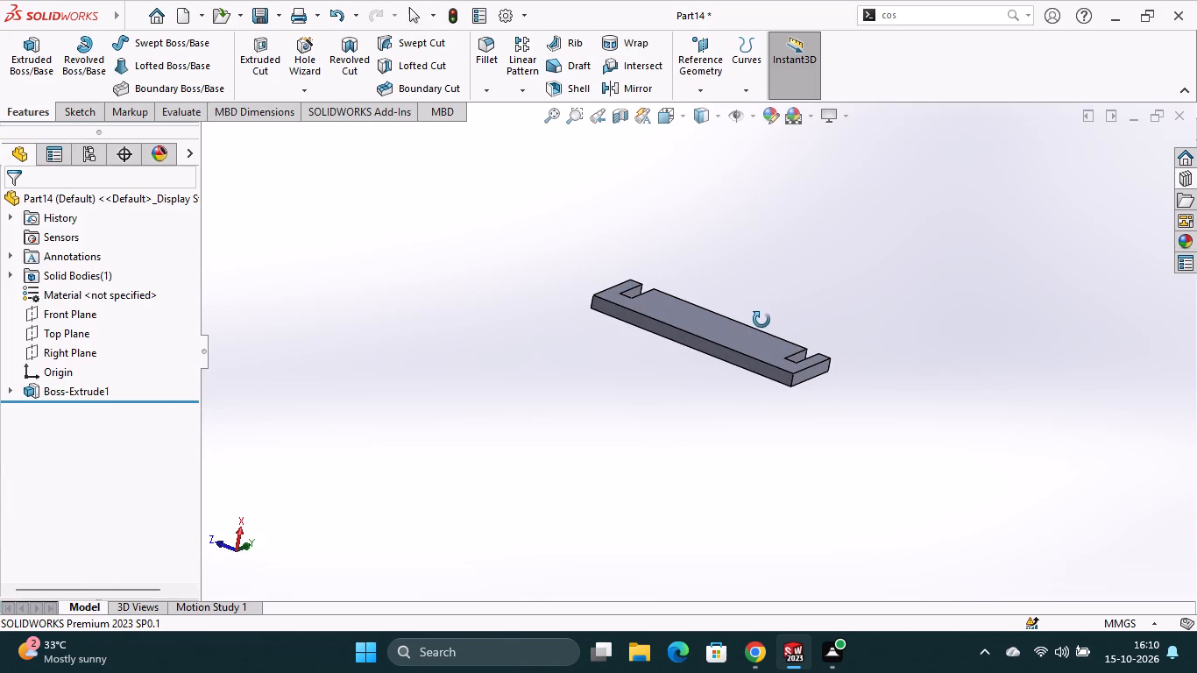
middle_drag(761, 320, 760, 321)
click(684, 120)
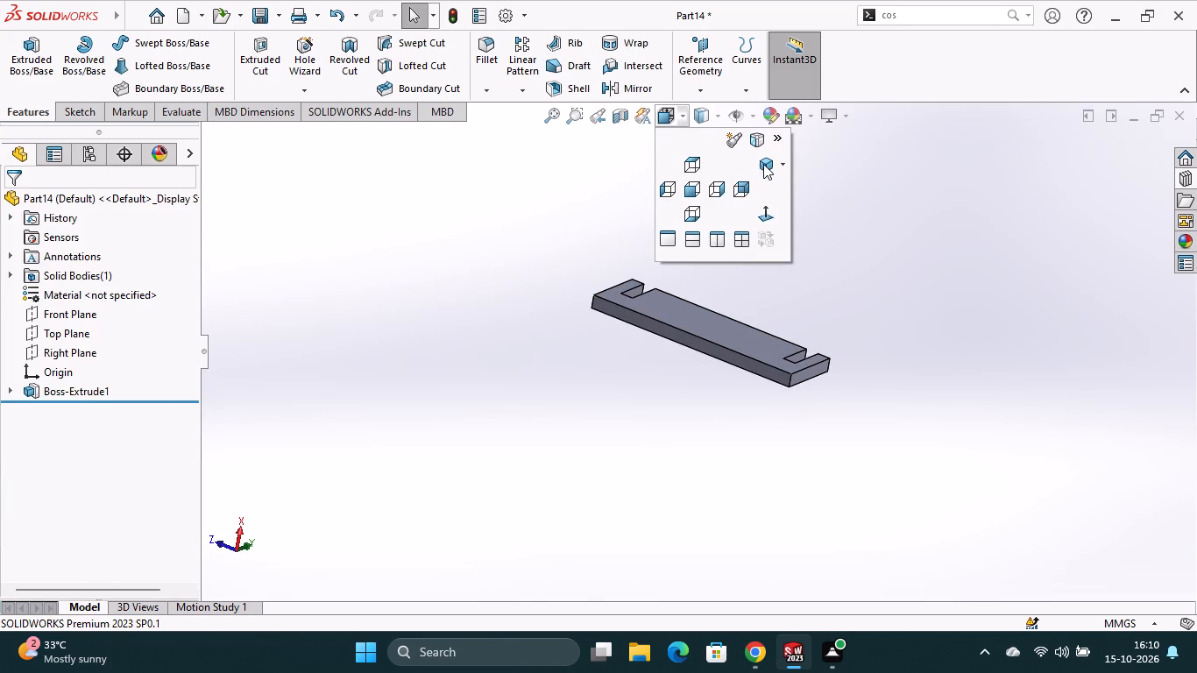
click(763, 164)
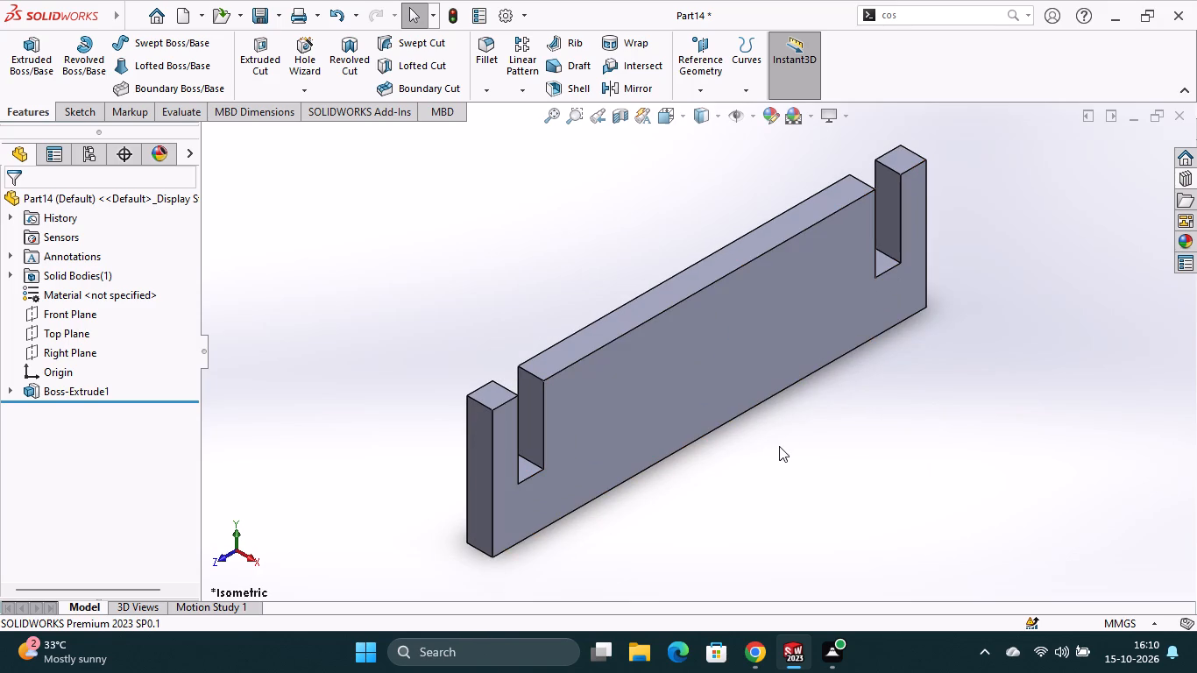
scroll(776, 448, up, 2)
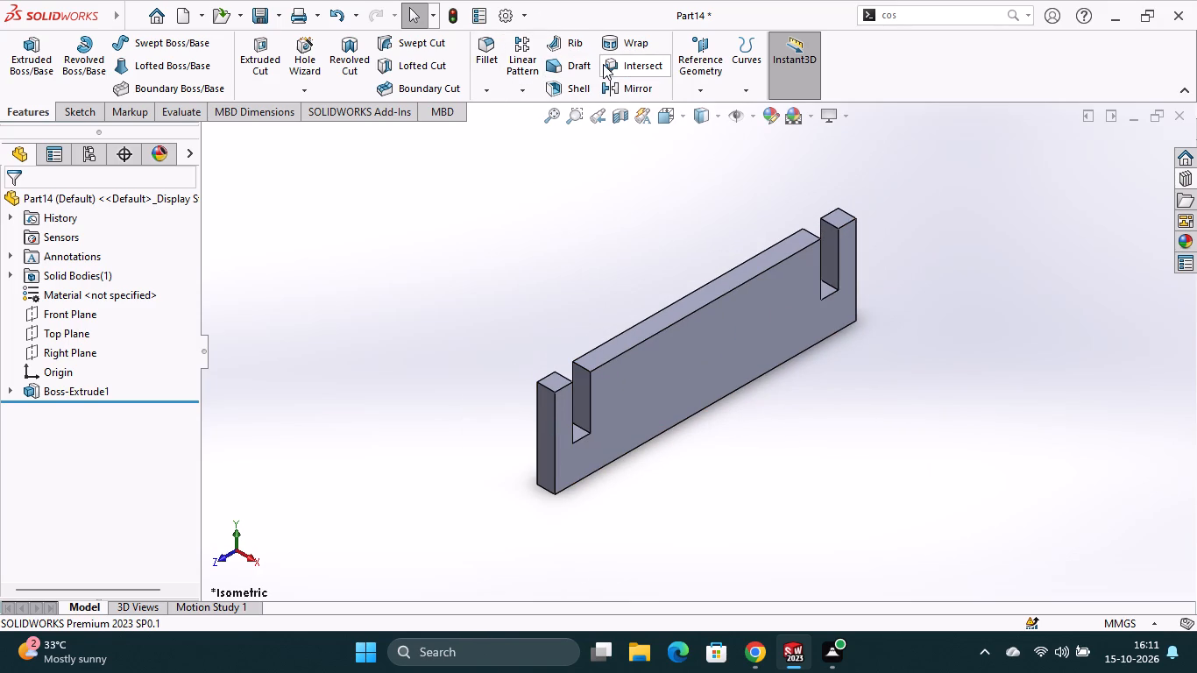
click(565, 66)
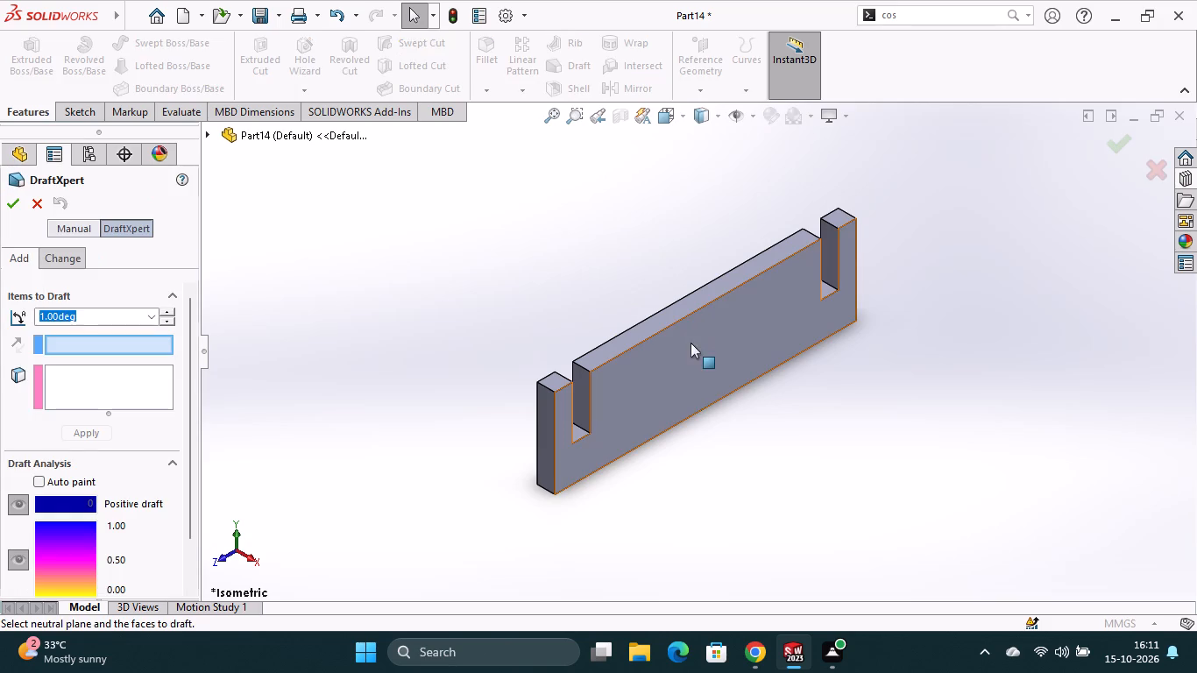
scroll(696, 441, down, 1)
middle_drag(696, 441, 676, 392)
middle_drag(670, 430, 651, 188)
scroll(691, 238, up, 1)
middle_drag(691, 238, 699, 154)
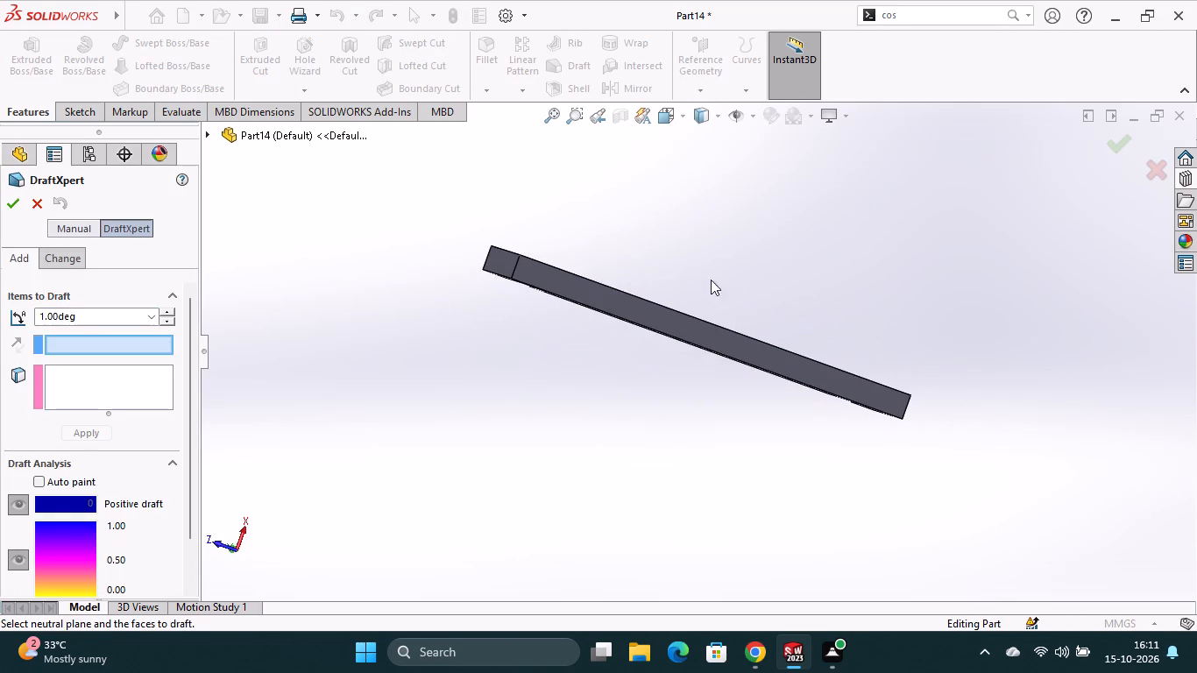
middle_drag(676, 379, 727, 320)
click(717, 323)
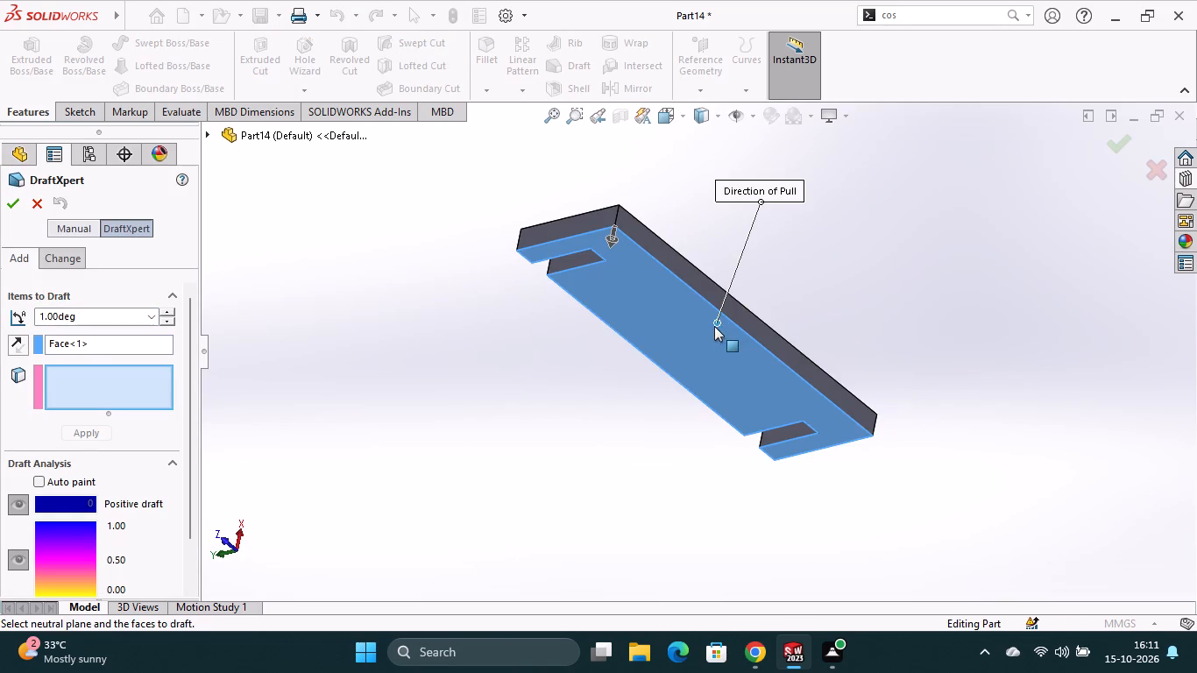
middle_drag(825, 279, 732, 317)
click(20, 346)
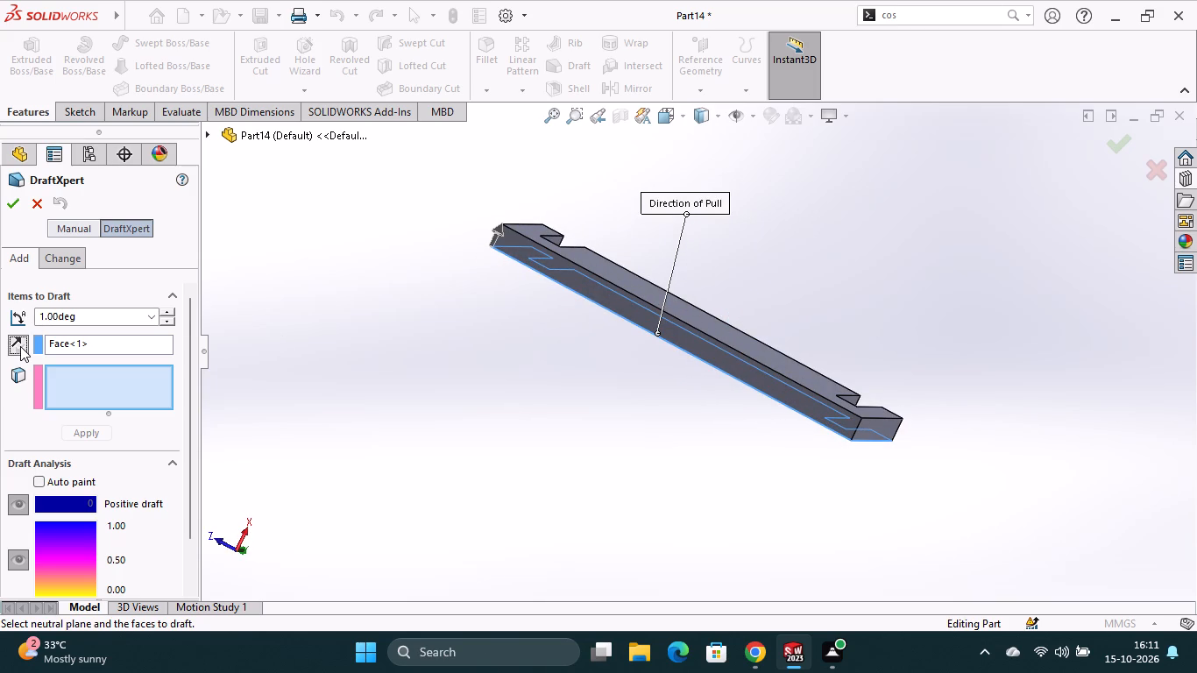
click(78, 314)
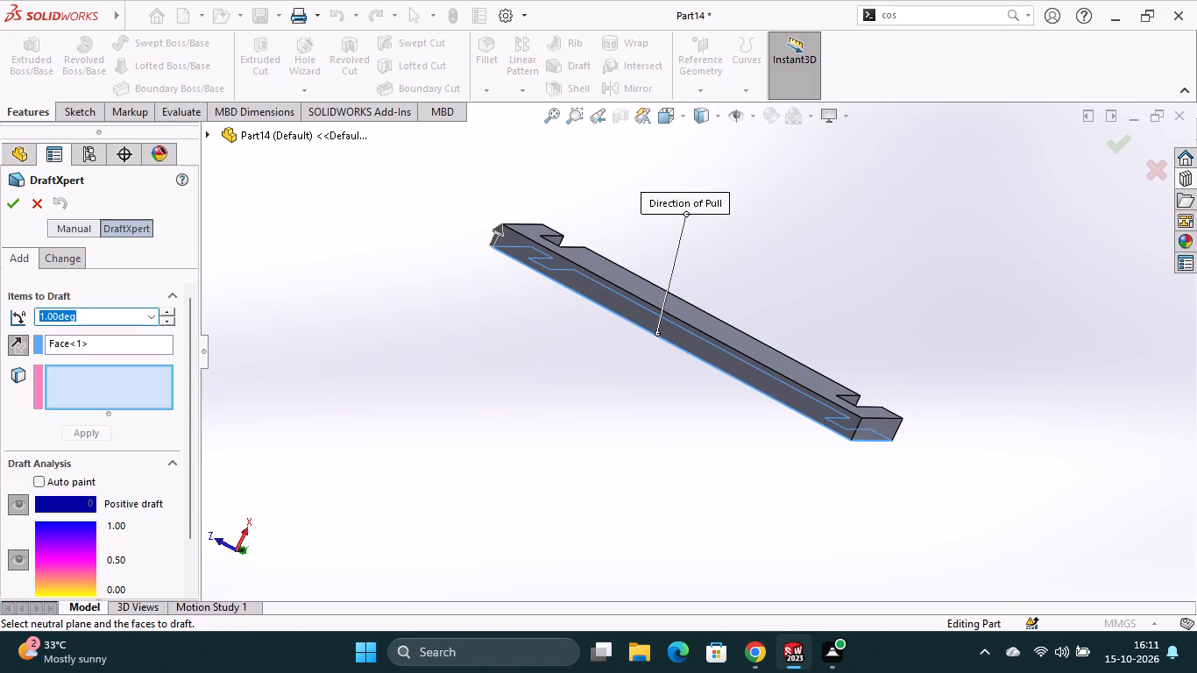
key(3)
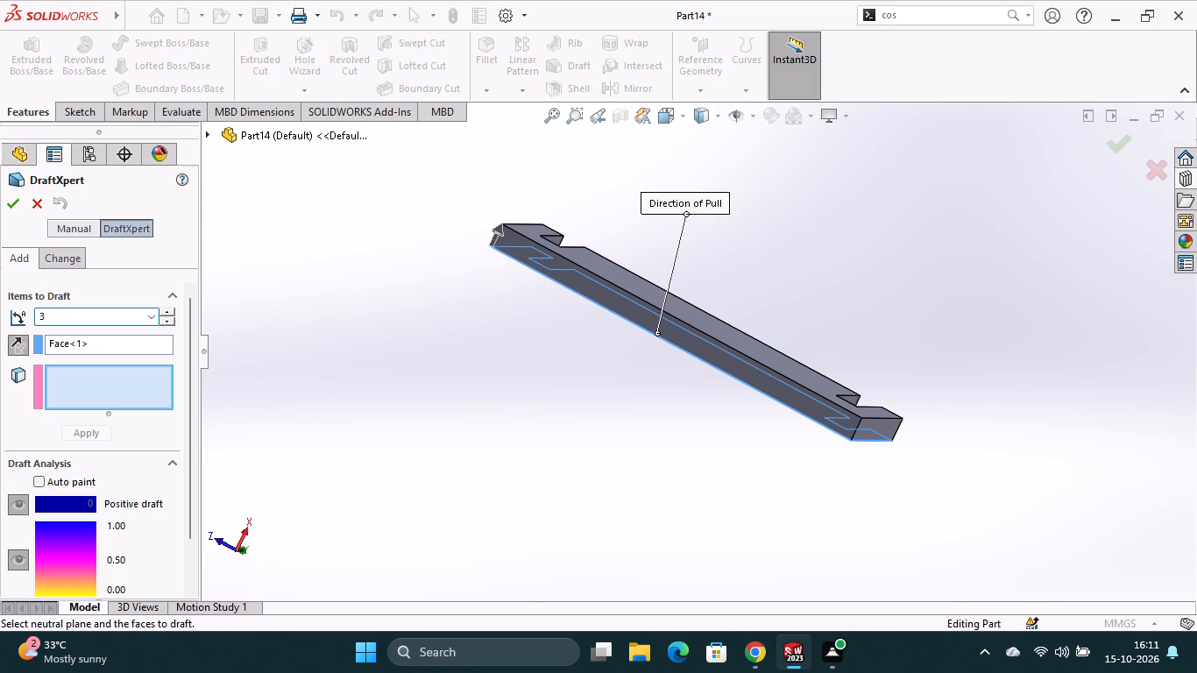
key(BackSpace)
key(1)
key(5)
click(530, 253)
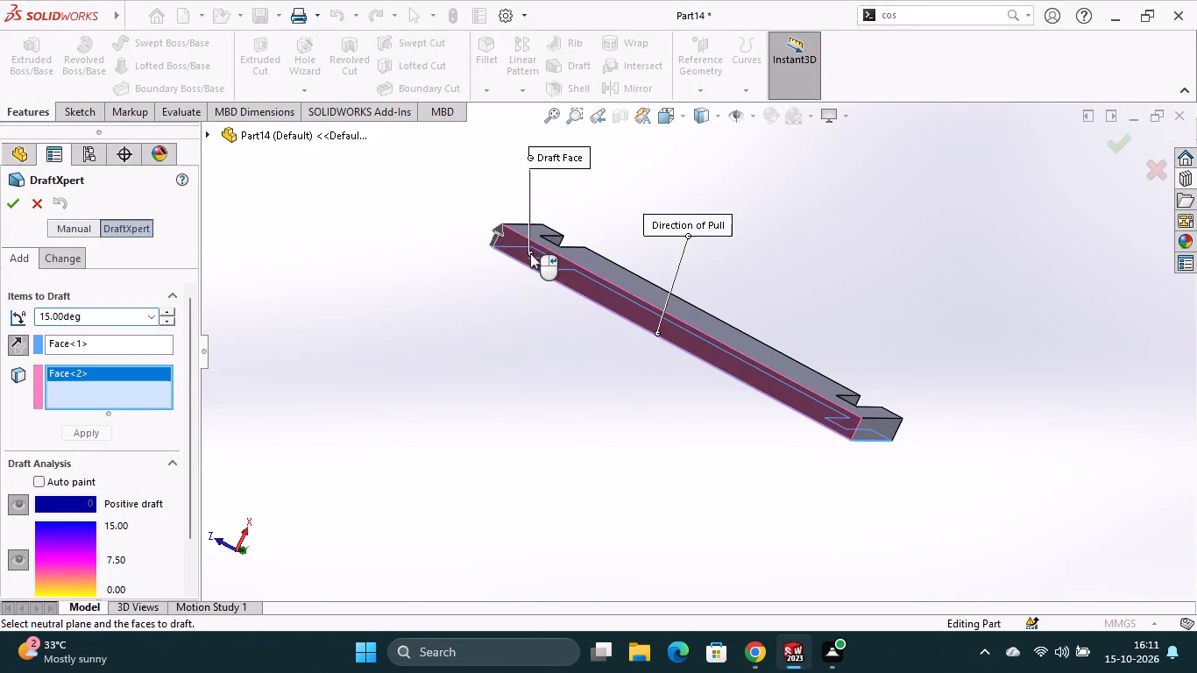
click(14, 344)
middle_drag(809, 474, 769, 481)
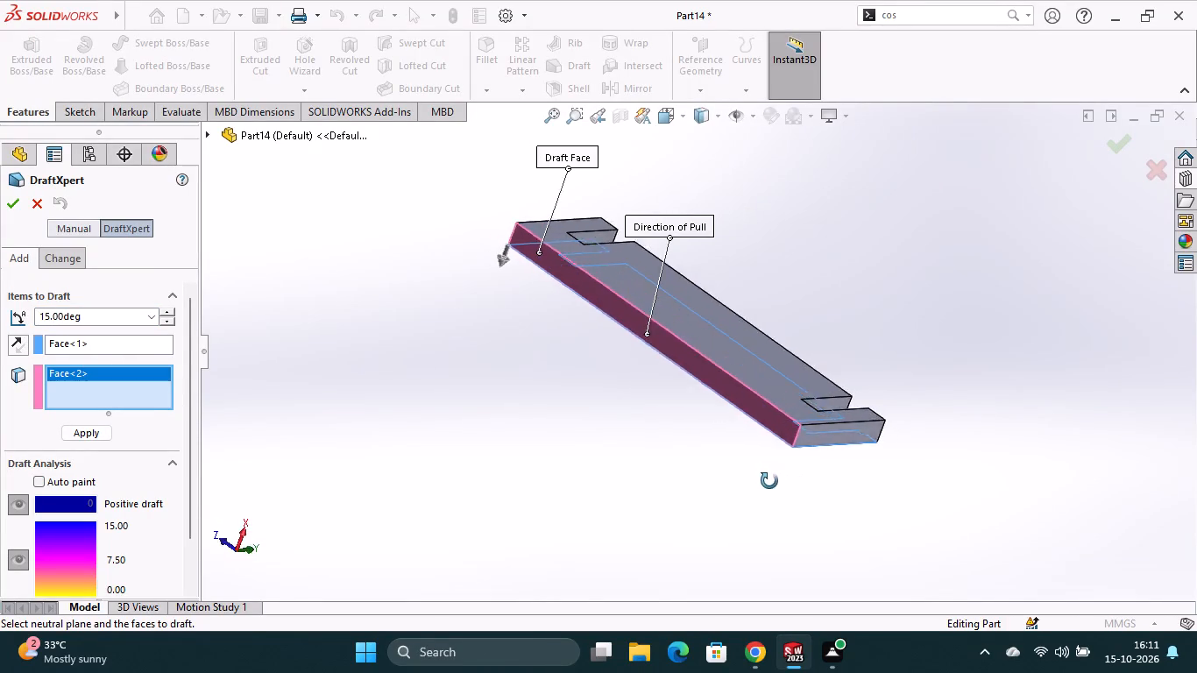
middle_drag(769, 481, 706, 451)
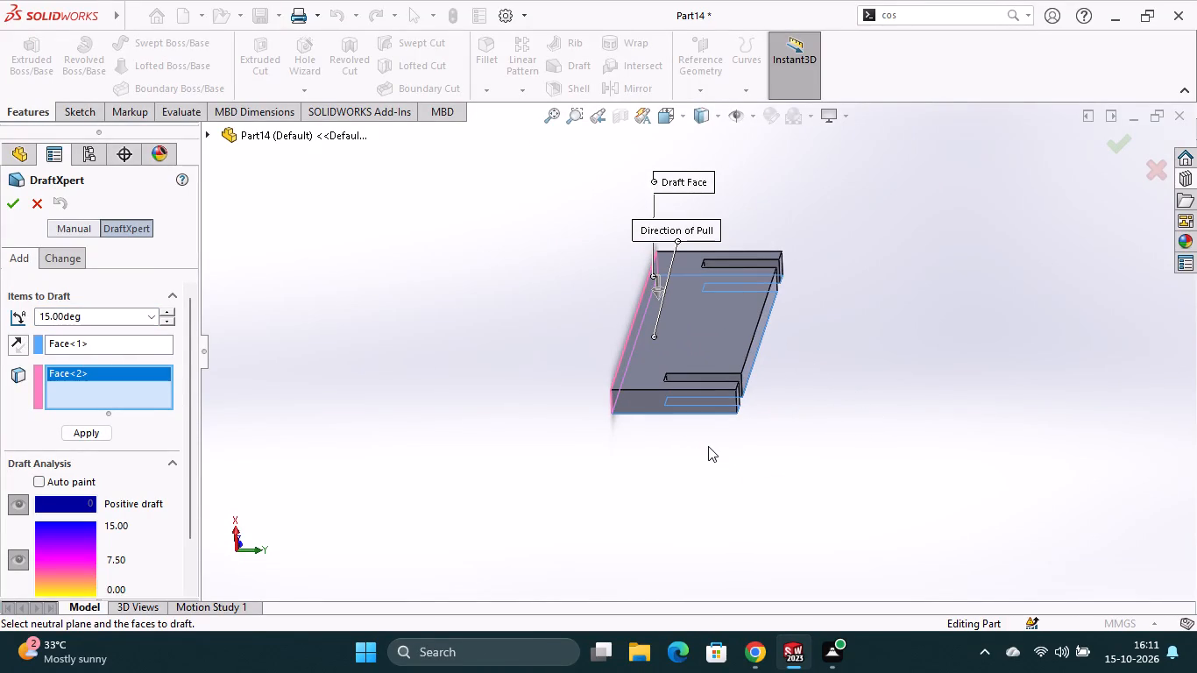
middle_drag(685, 482, 701, 456)
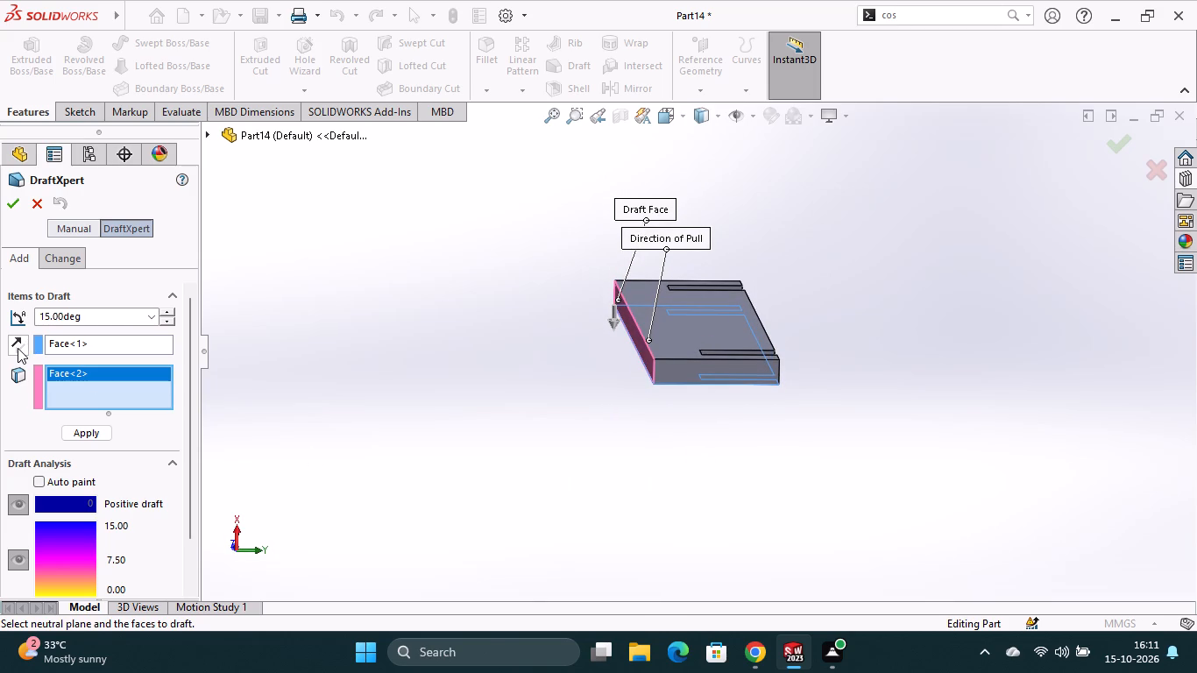
click(18, 348)
click(18, 348)
click(13, 207)
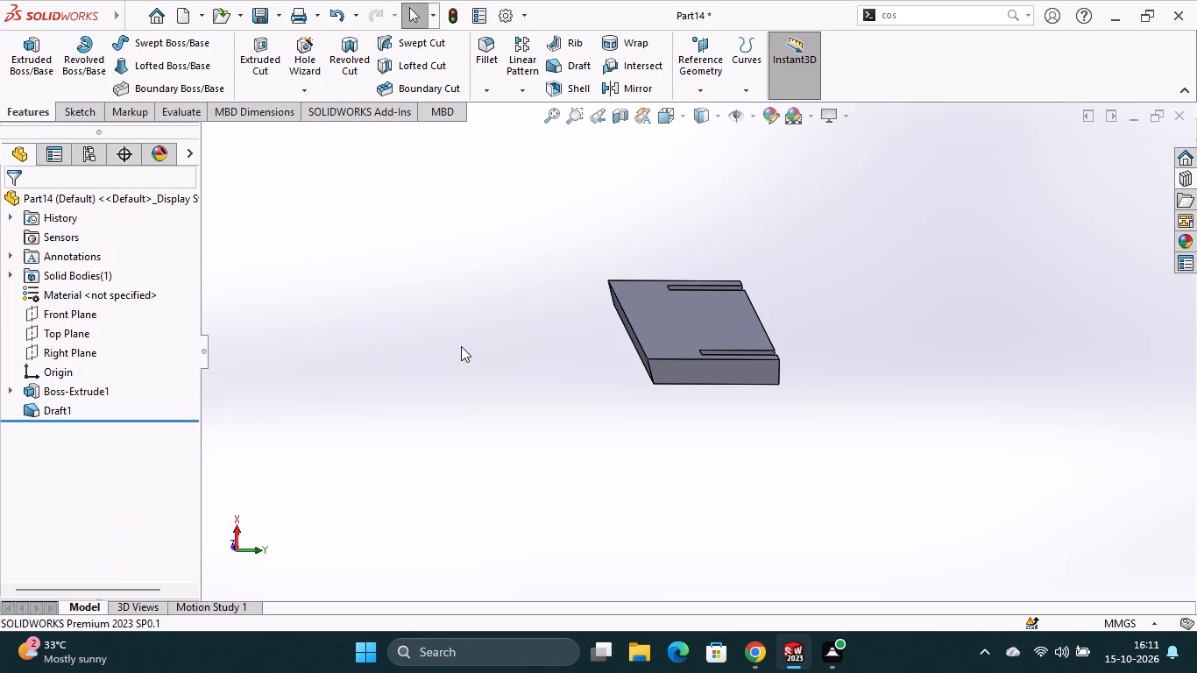
Edit the bottom face's draft feature and reverse its neutral plane's pull direction.
right_click(57, 407)
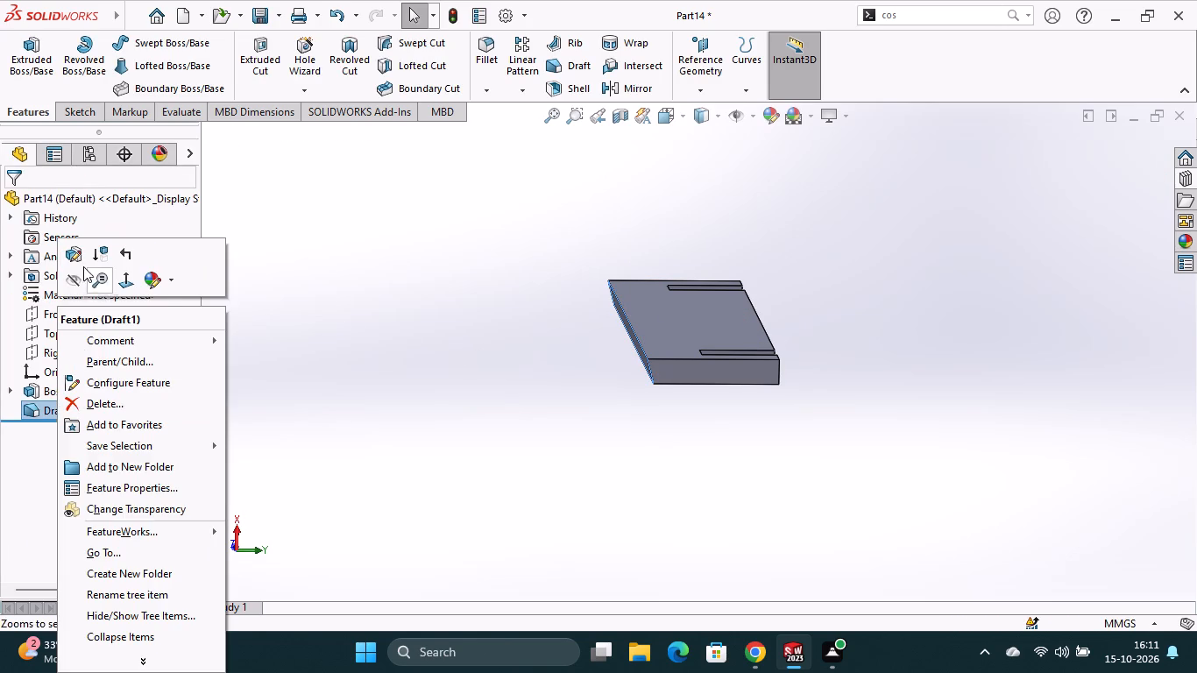
click(72, 258)
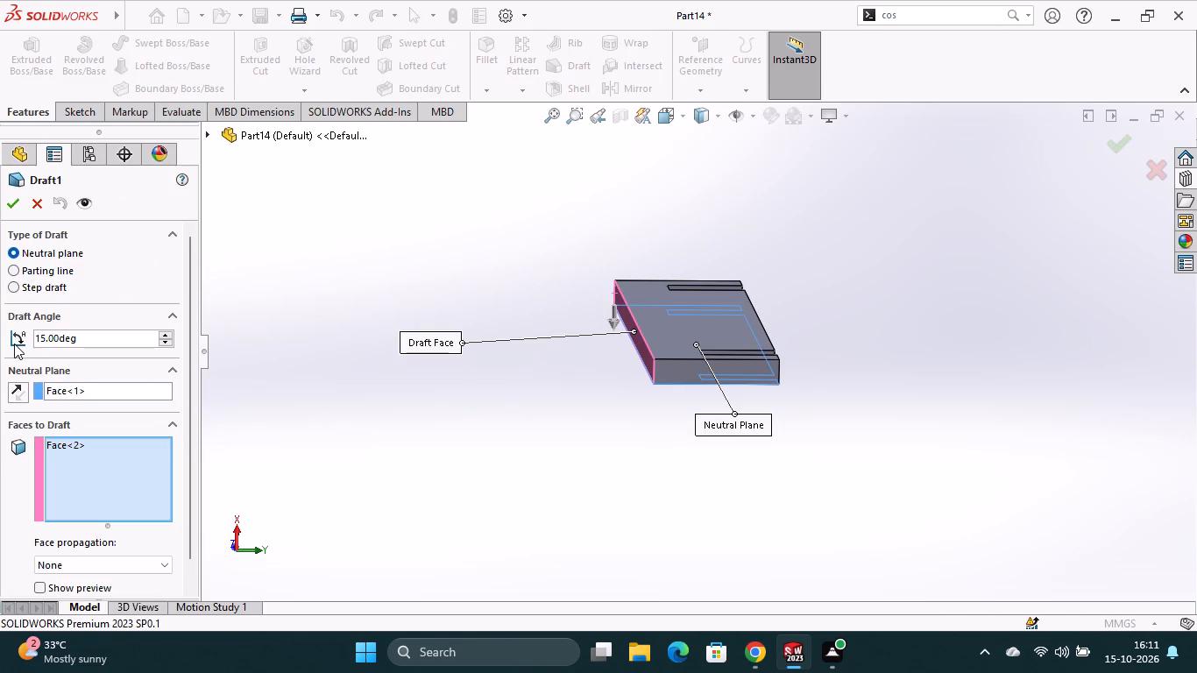
click(18, 393)
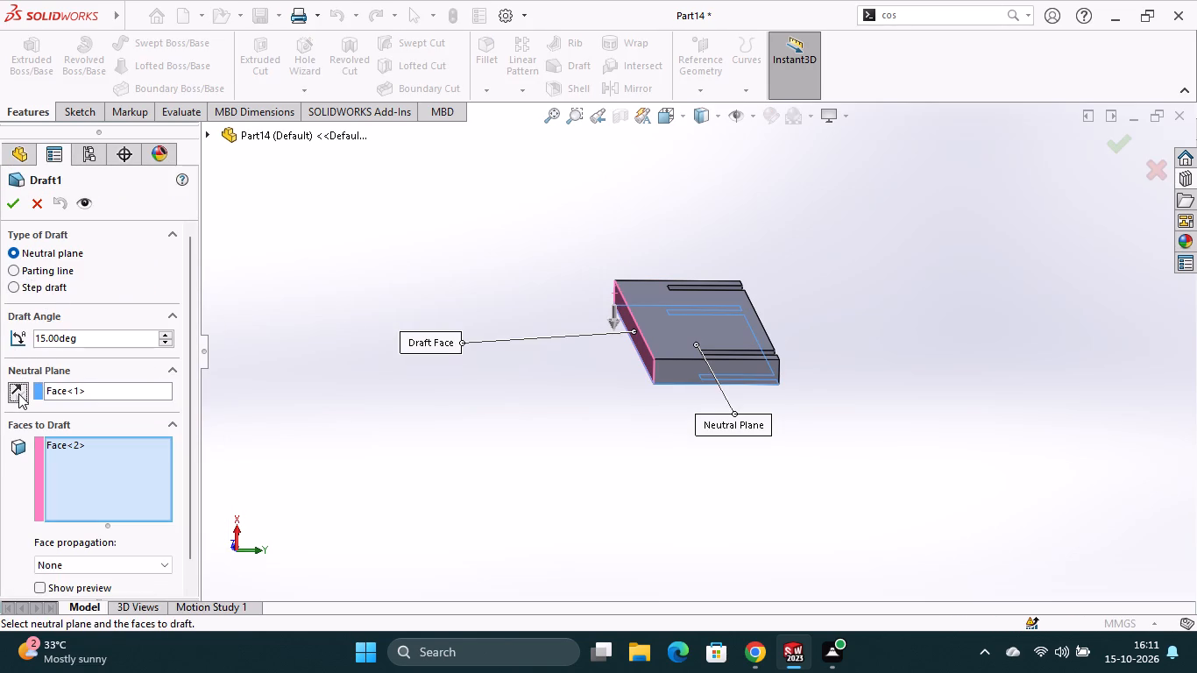
click(14, 209)
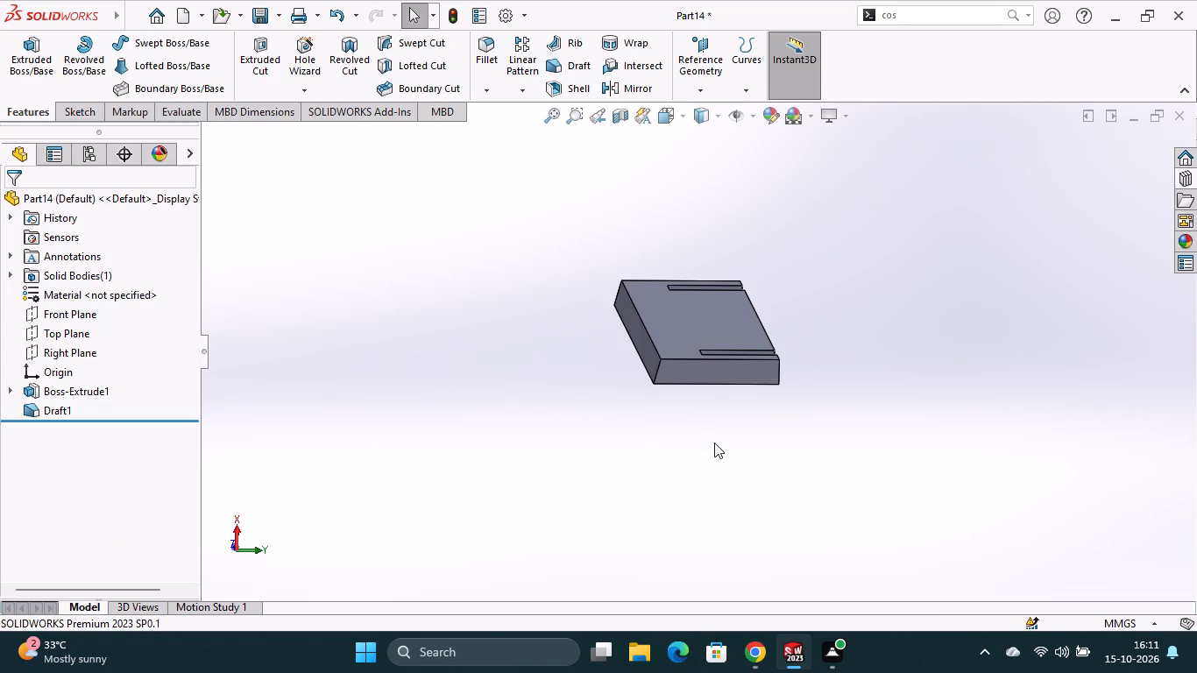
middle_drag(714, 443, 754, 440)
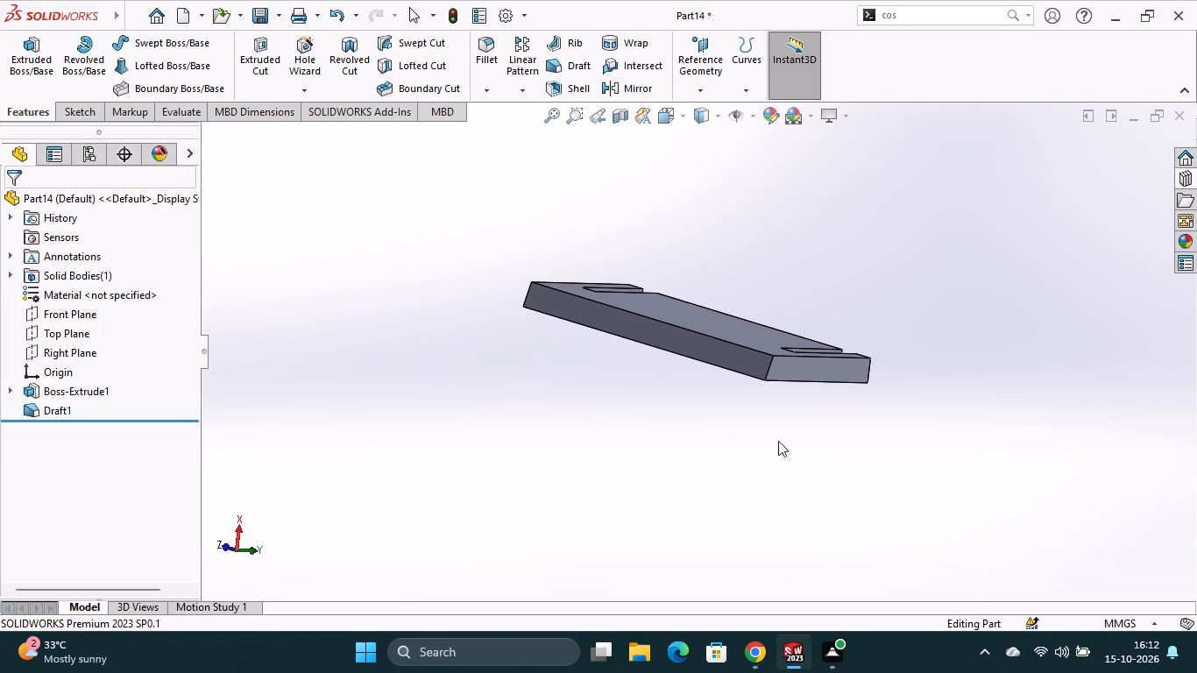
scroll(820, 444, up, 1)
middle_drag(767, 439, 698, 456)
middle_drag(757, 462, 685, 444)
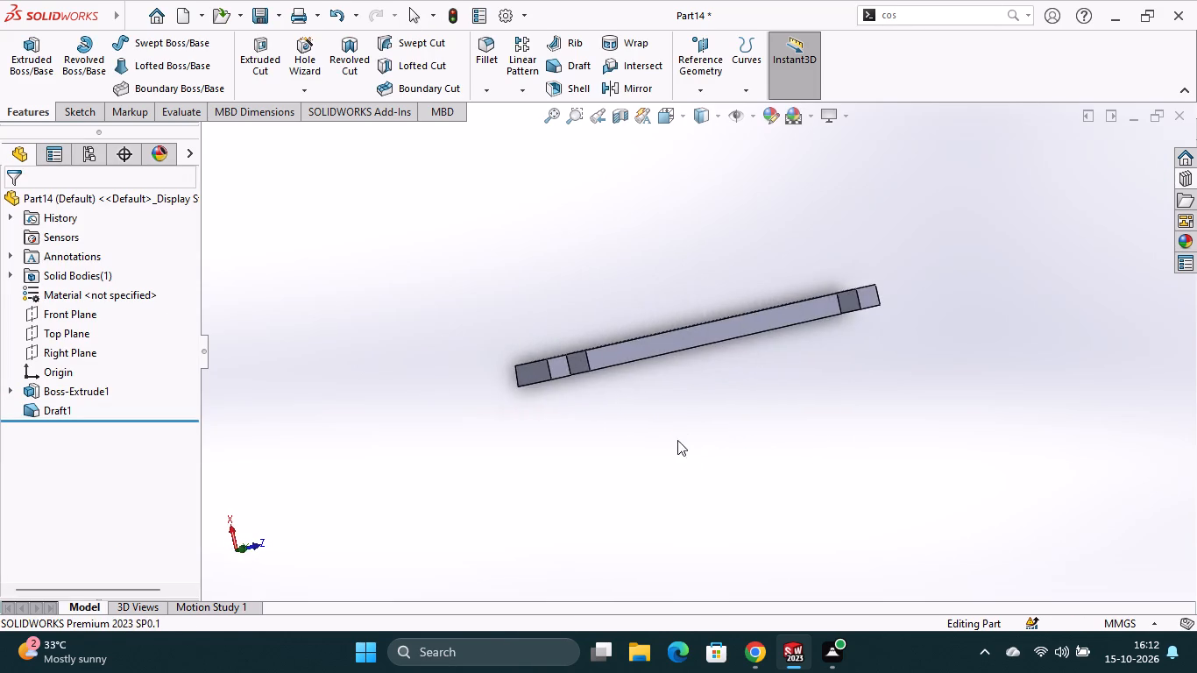
Examine the drafted slotted part from several sides.
middle_drag(775, 453, 786, 549)
scroll(776, 482, down, 1)
middle_drag(805, 498, 887, 532)
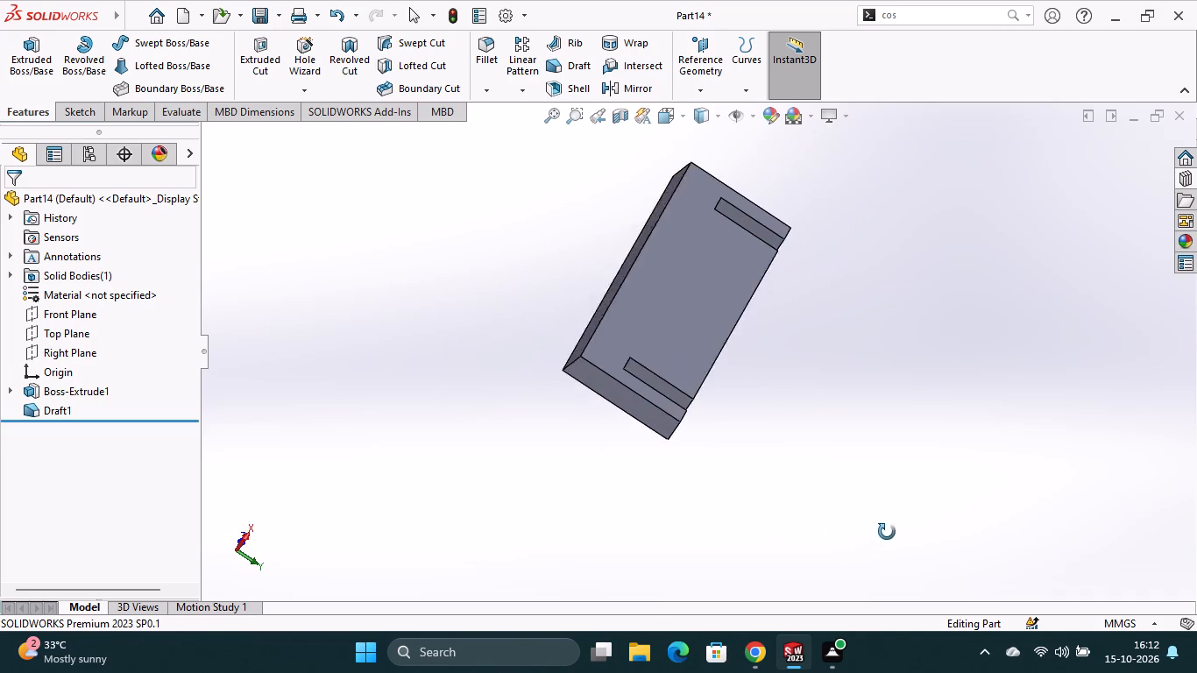
middle_drag(887, 532, 896, 526)
middle_drag(818, 526, 901, 527)
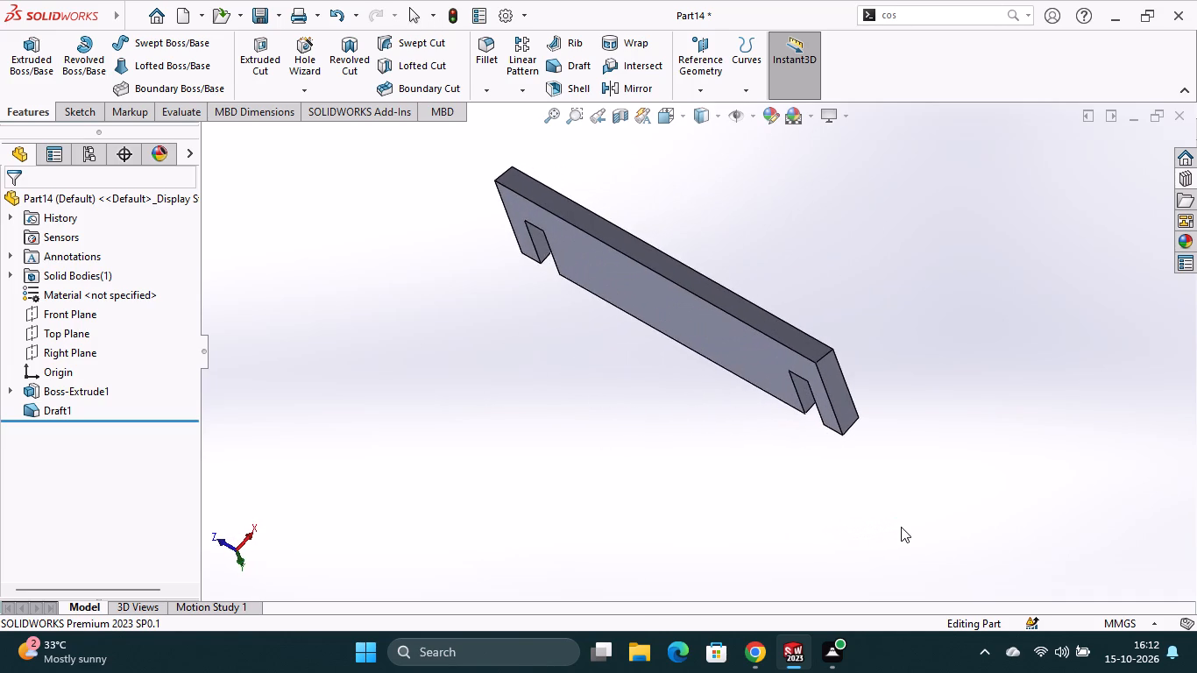
scroll(901, 527, up, 1)
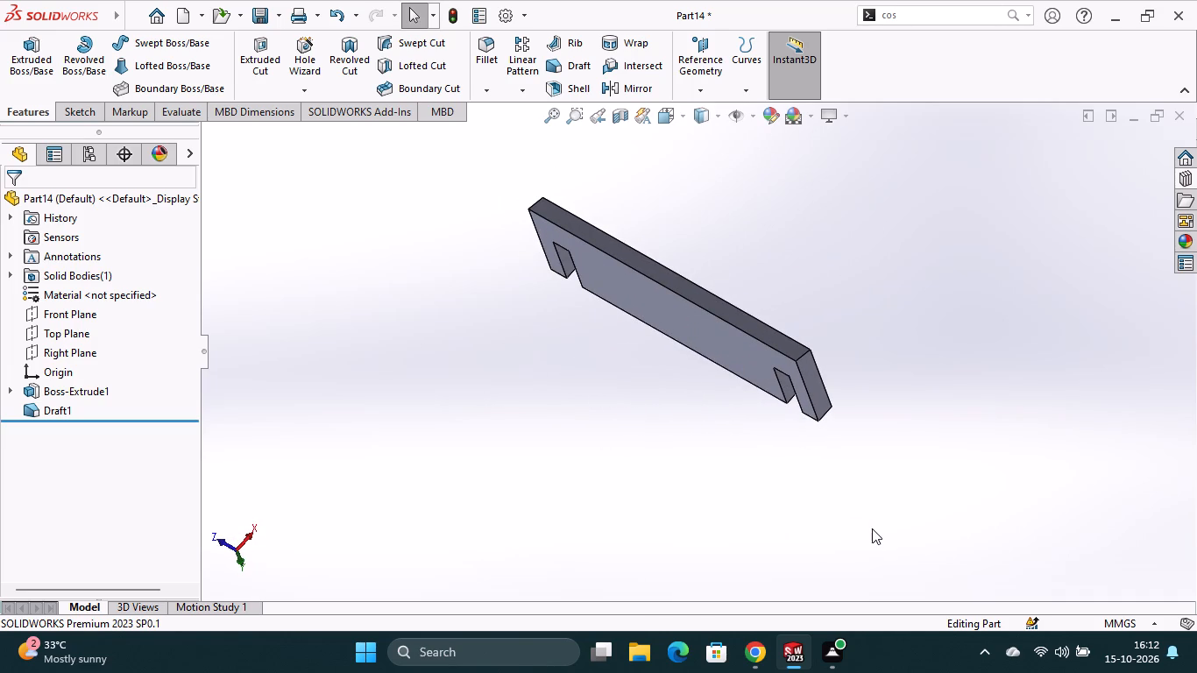
middle_drag(872, 528, 829, 523)
middle_drag(781, 505, 744, 493)
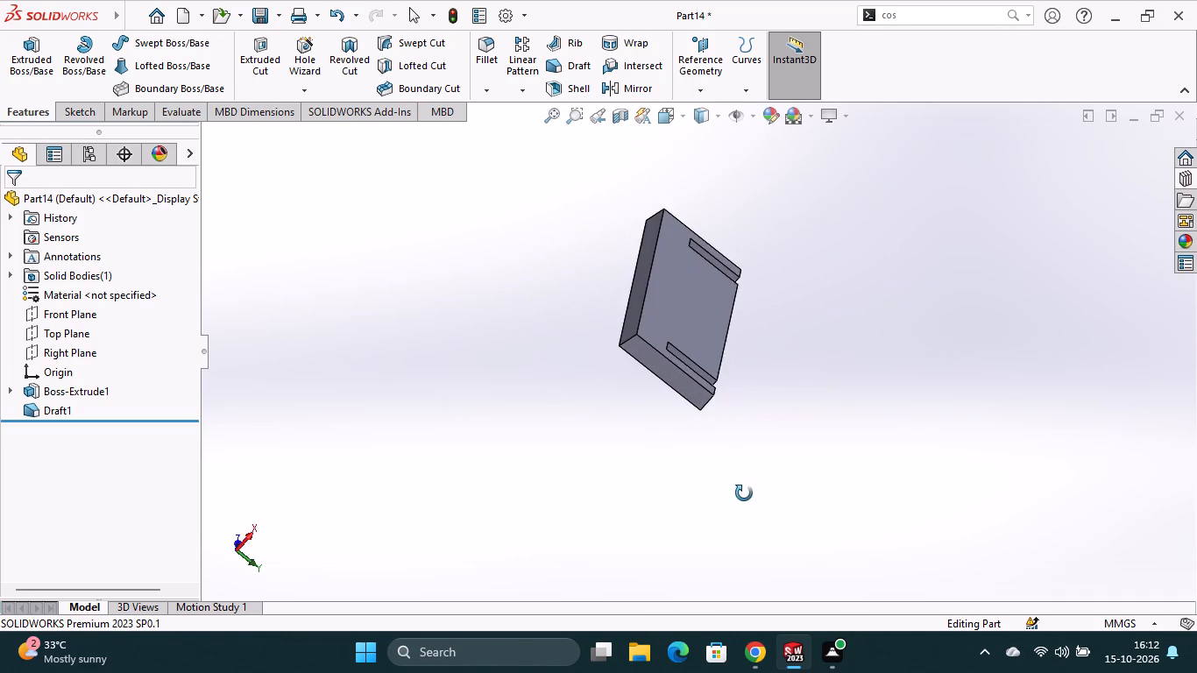
middle_drag(744, 493, 742, 492)
scroll(742, 492, up, 1)
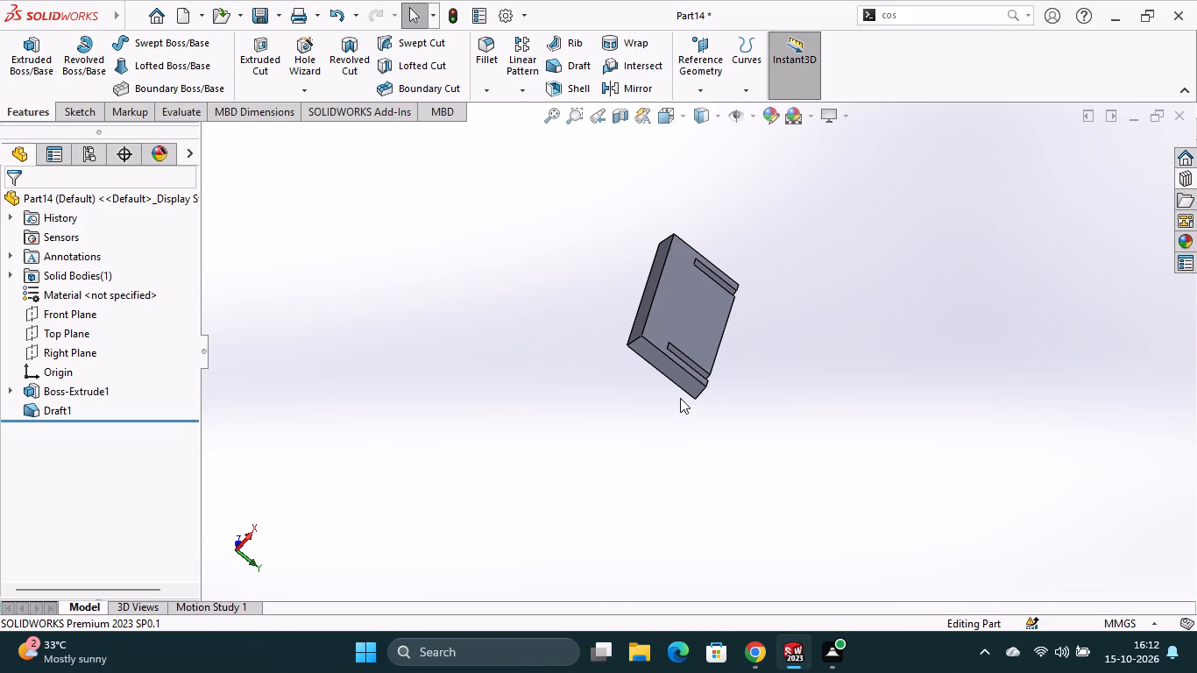
Save the slotted part in the Assenbly 10 folder under the file name Step.
key(ctrl+s)
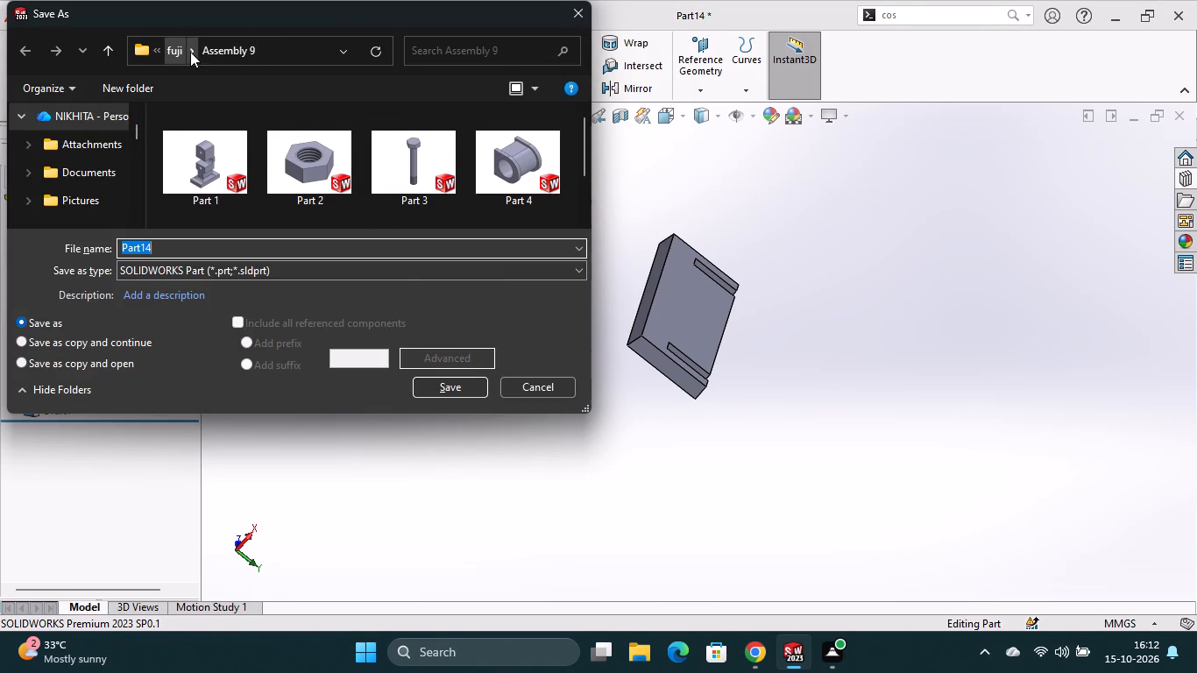
click(190, 52)
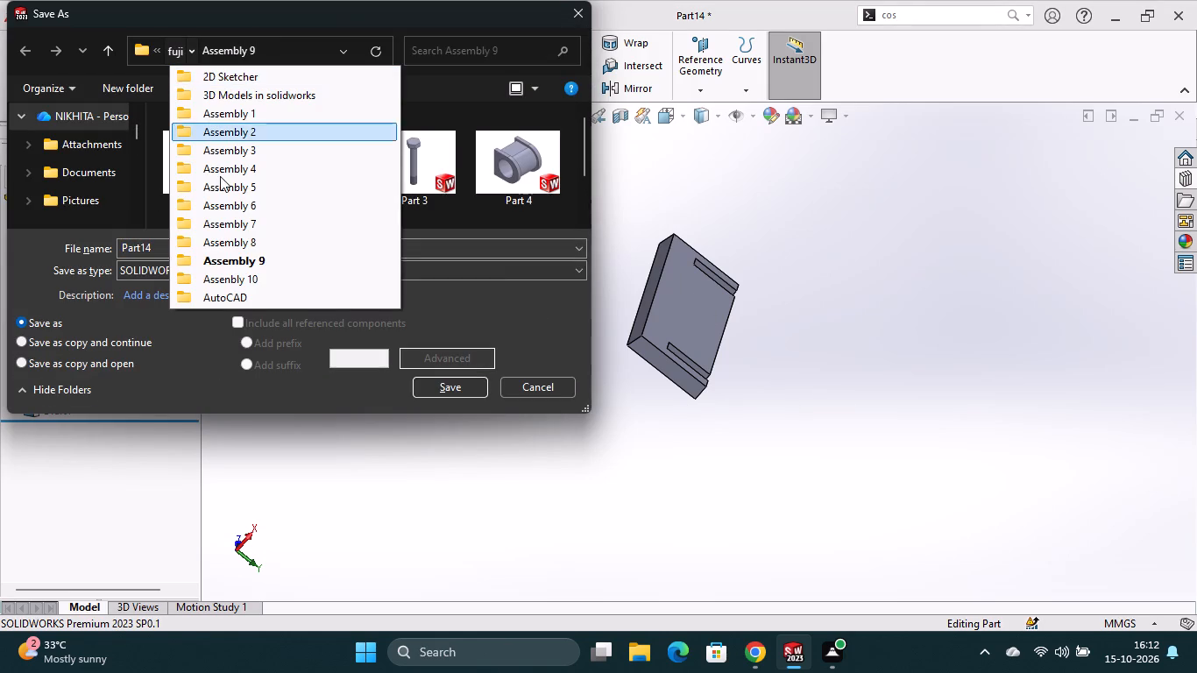
click(244, 285)
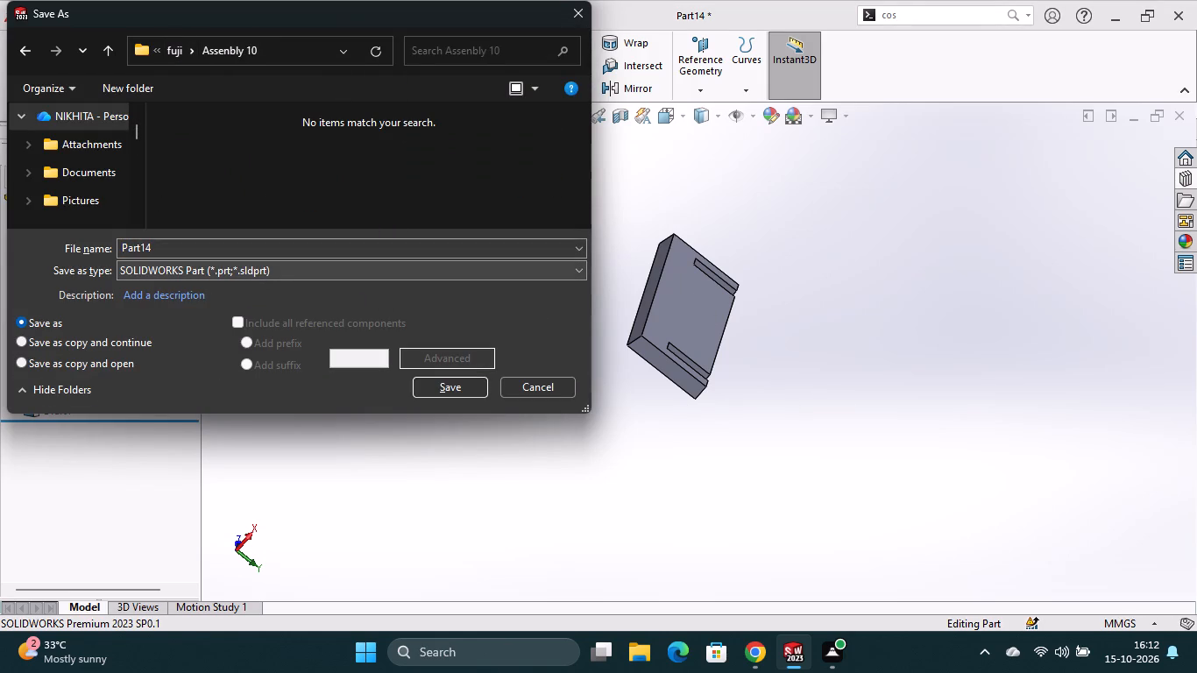
click(293, 249)
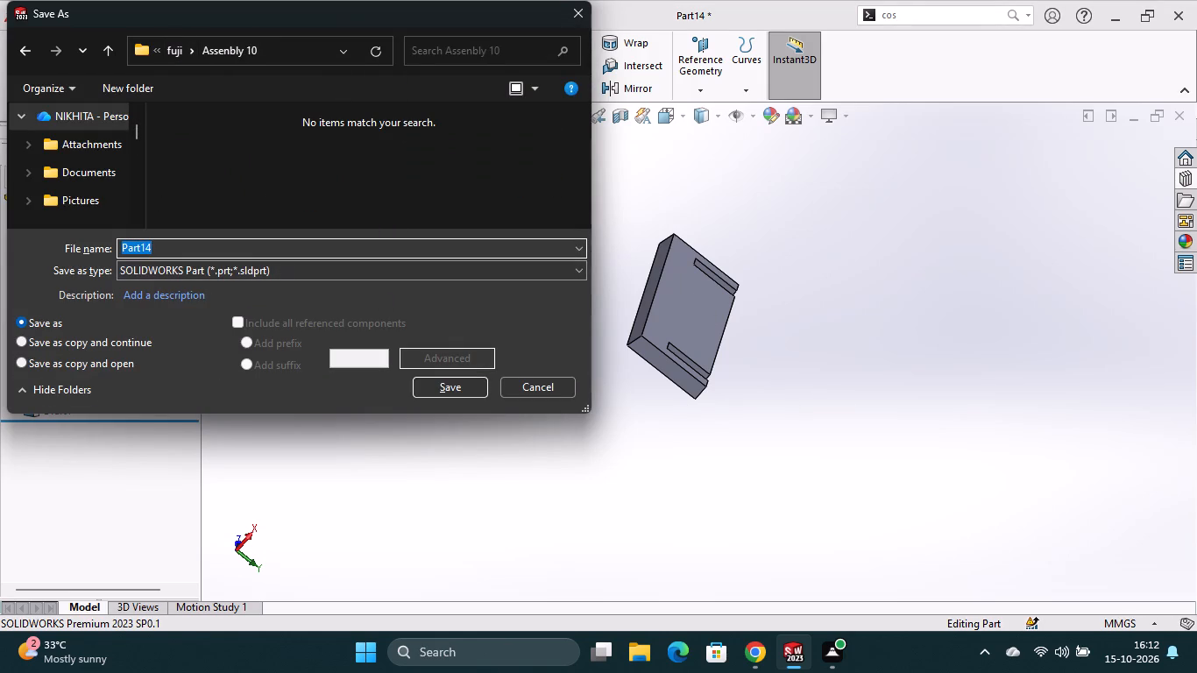
text(art 1)
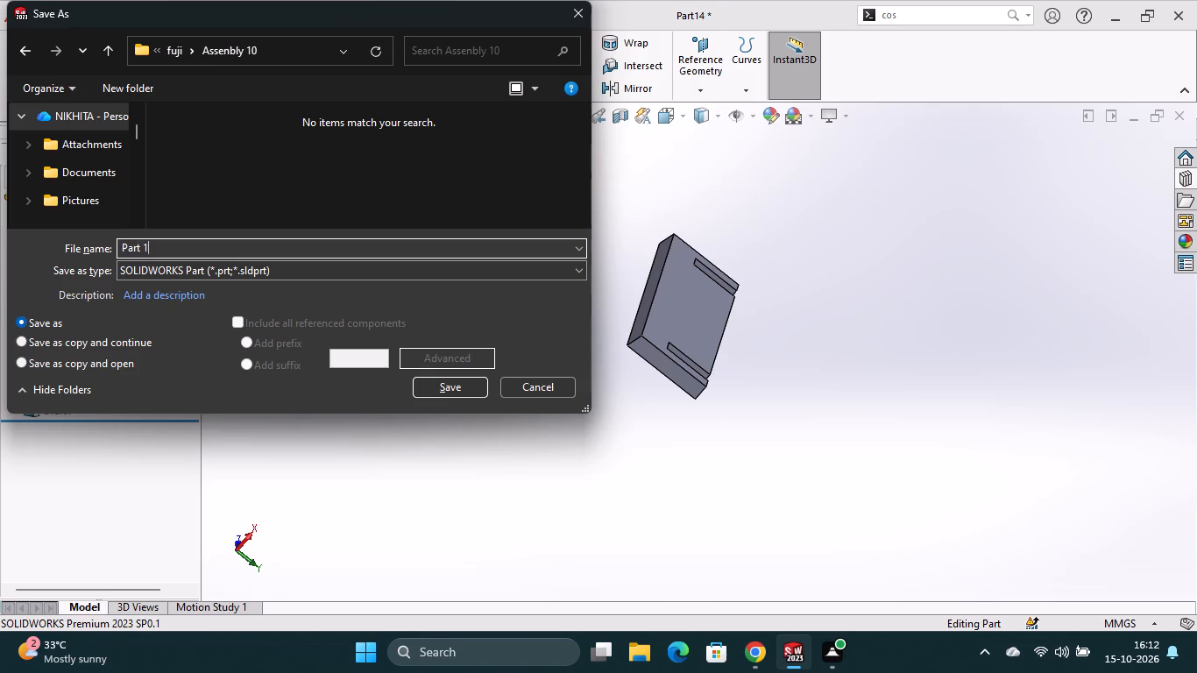
key(BackSpace)
key(BackSpace)
key(BackSpace)
key(BackSpace)
key(BackSpace)
key(BackSpace)
key(BackSpace)
key(BackSpace)
key(BackSpace)
key(BackSpace)
key(BackSpace)
key(1)
text(.)
key(space)
key(BackSpace)
key(BackSpace)
key(BackSpace)
key(BackSpace)
key(BackSpace)
key(BackSpace)
key(BackSpace)
key(BackSpace)
key(BackSpace)
key(BackSpace)
key(BackSpace)
key(BackSpace)
key(BackSpace)
key(BackSpace)
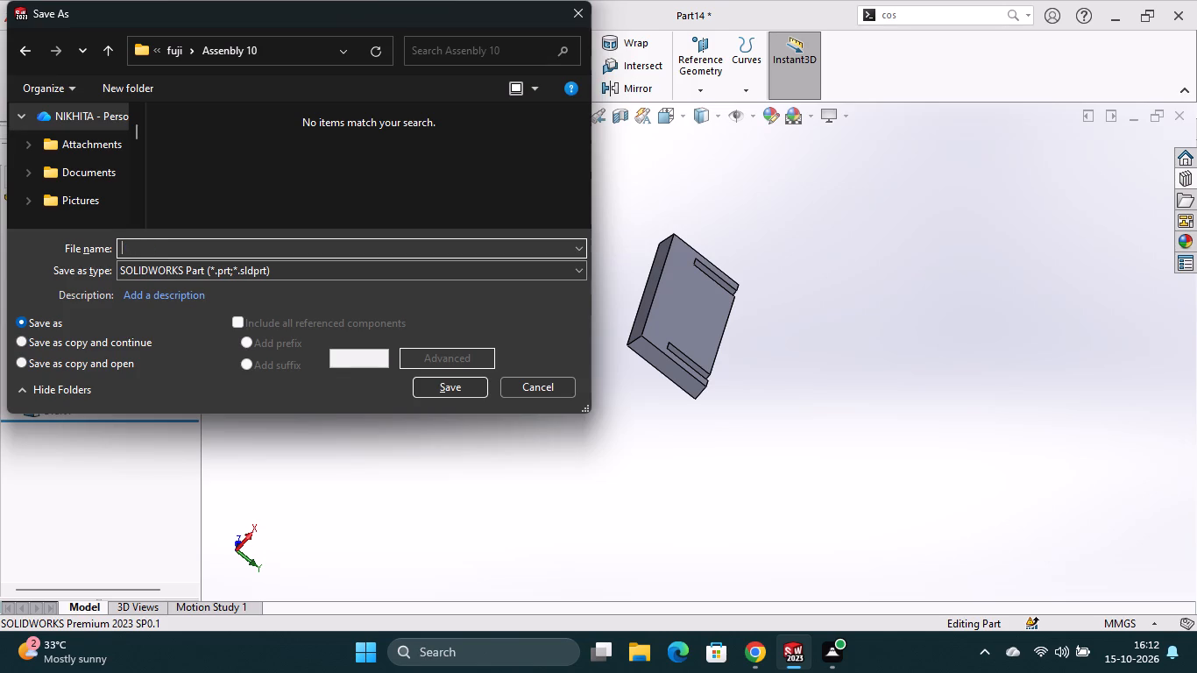
key(Return)
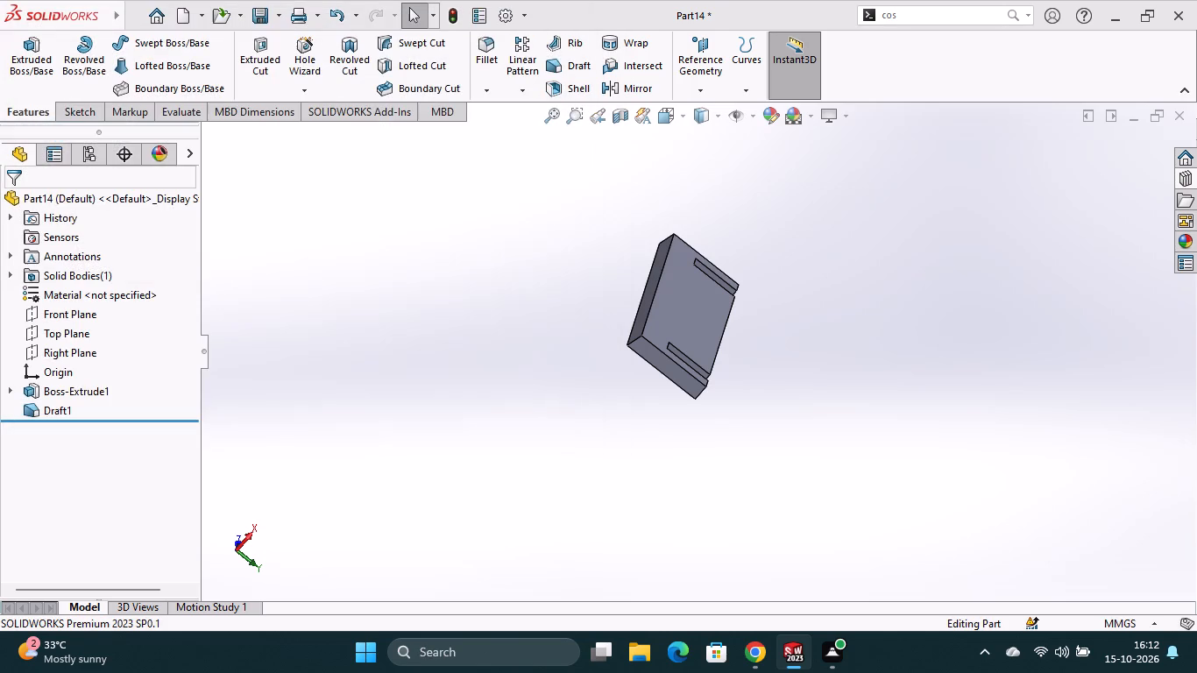
Save the part also as an Adobe PDF named Step in the Assenbly 10 folder.
click(280, 18)
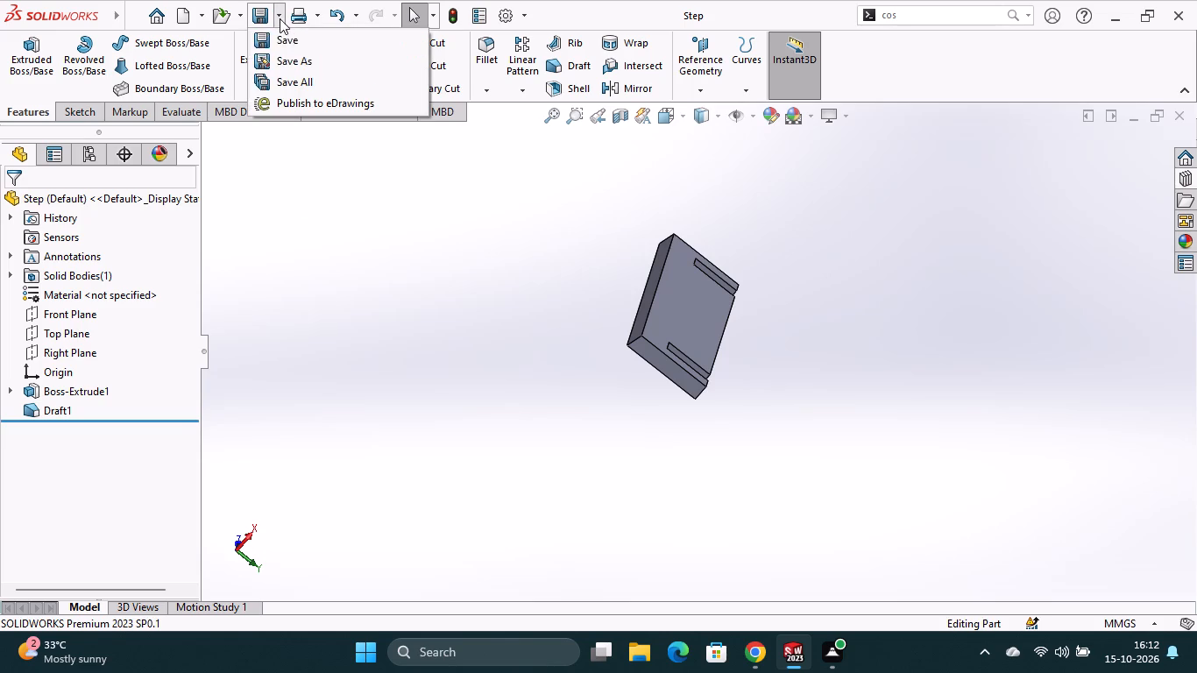
click(279, 60)
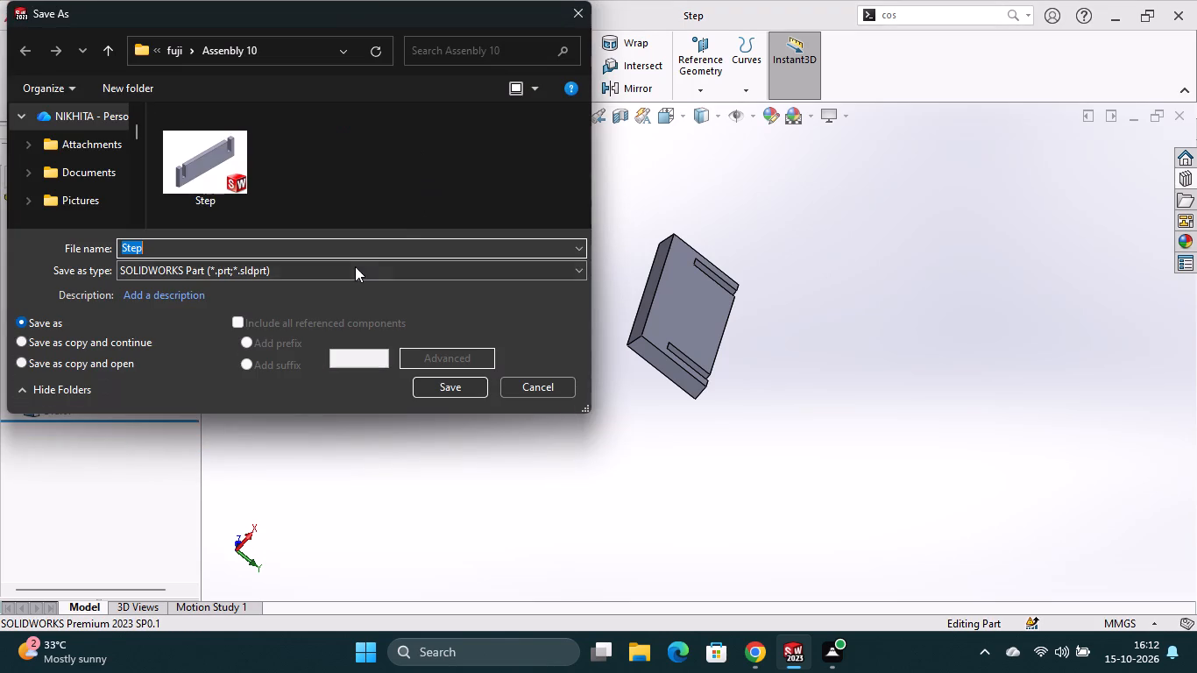
click(349, 272)
click(359, 94)
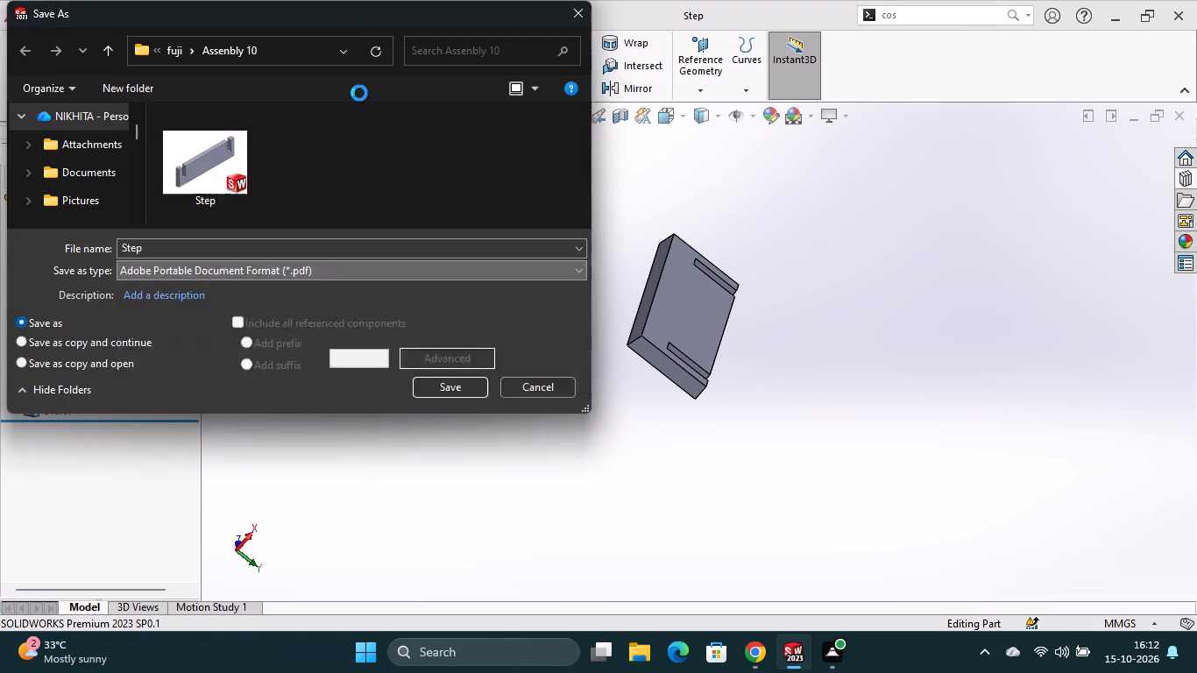
click(429, 430)
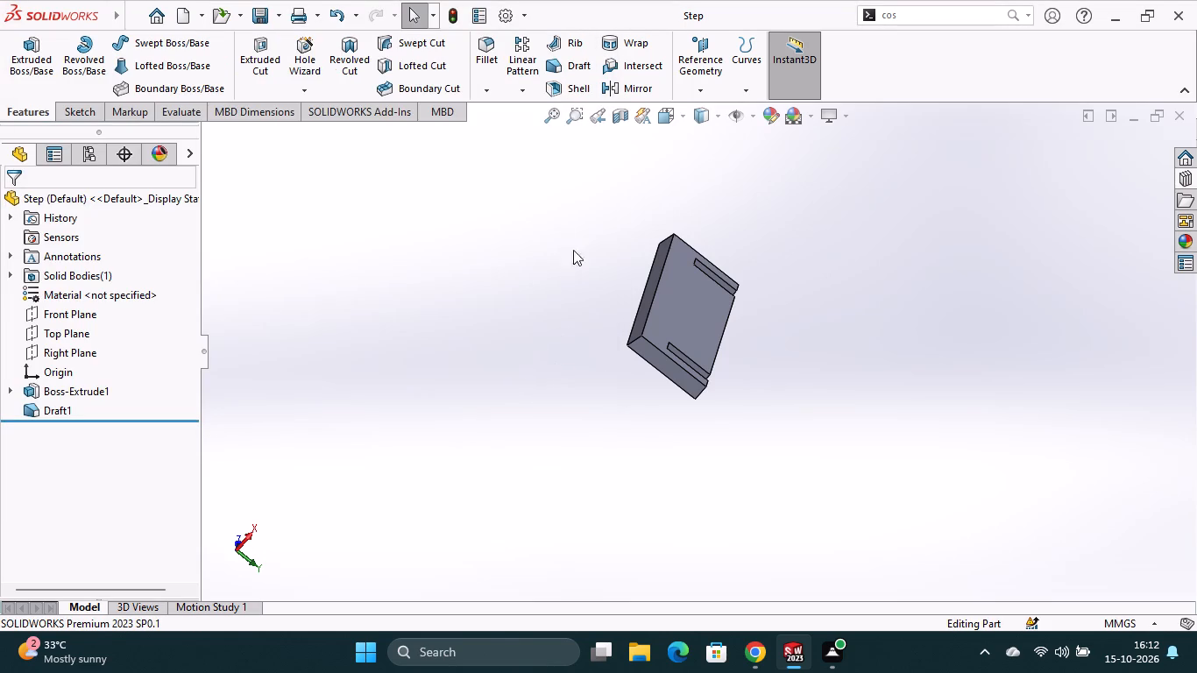
Create a new part document.
click(187, 15)
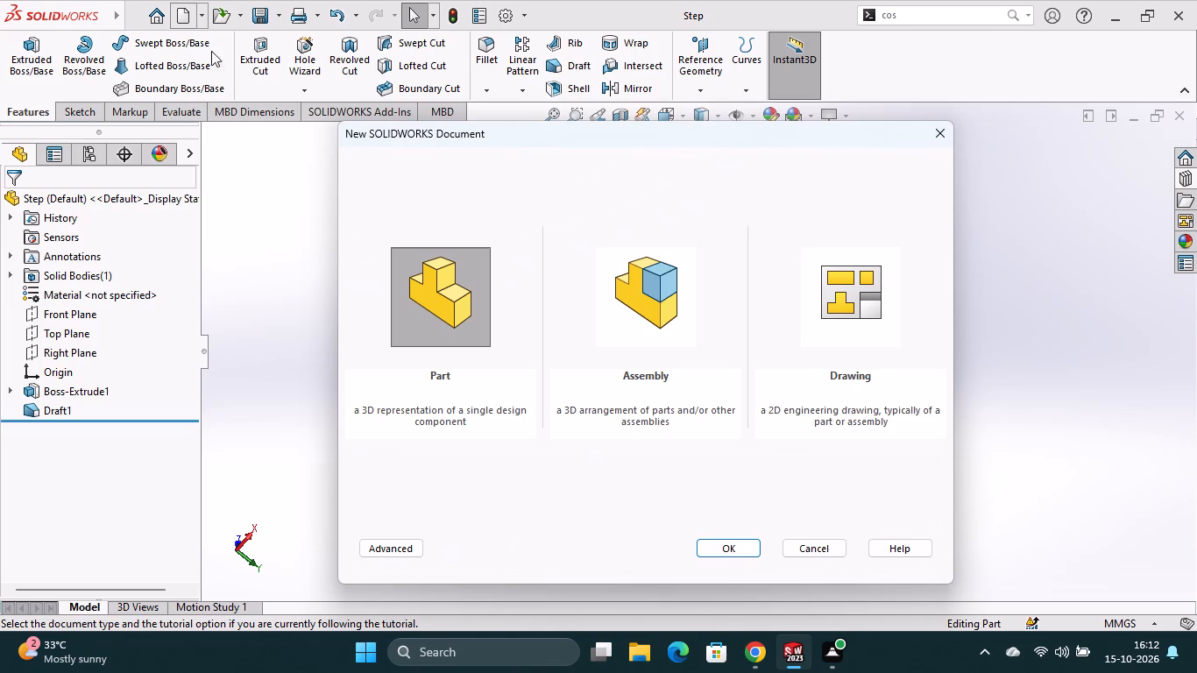
click(712, 542)
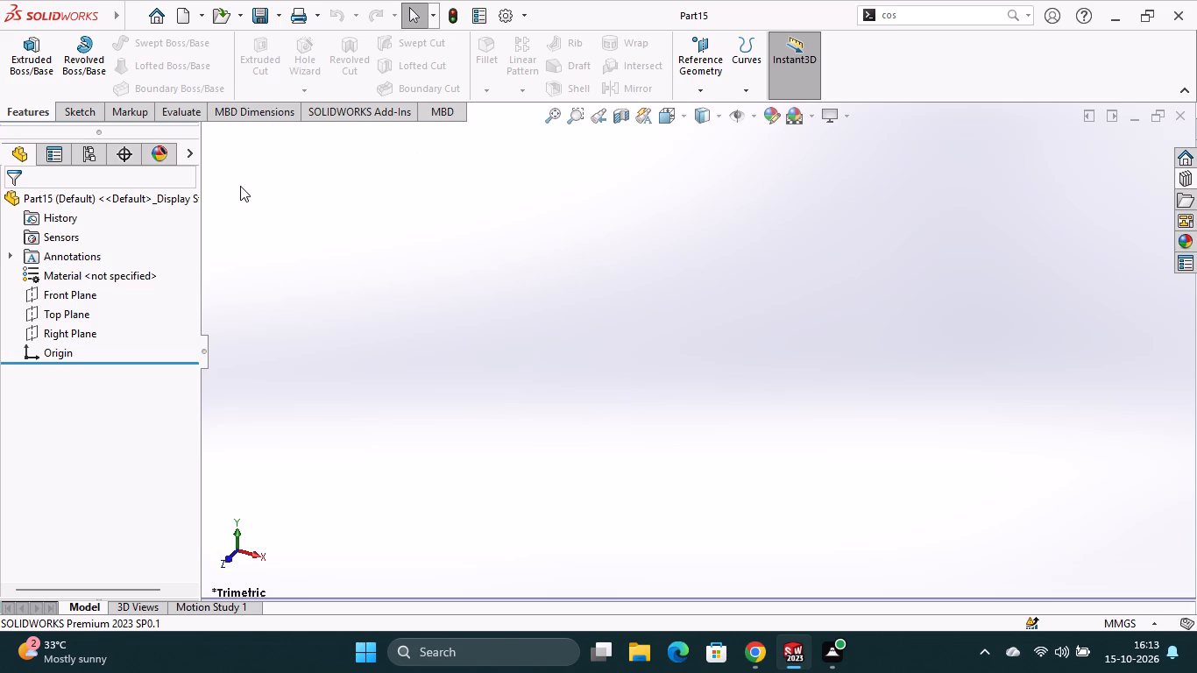
Sketch a corner rectangle about 171 mm long on the Top Plane, with its first corner at the origin.
click(61, 320)
click(78, 300)
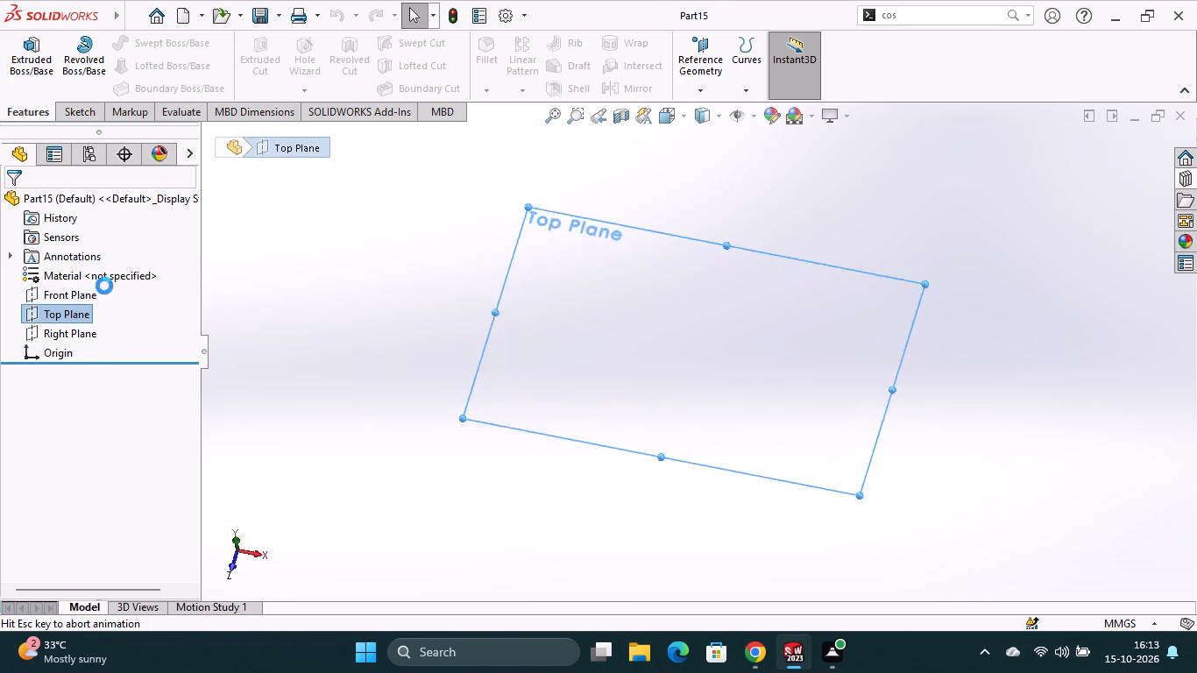
click(115, 64)
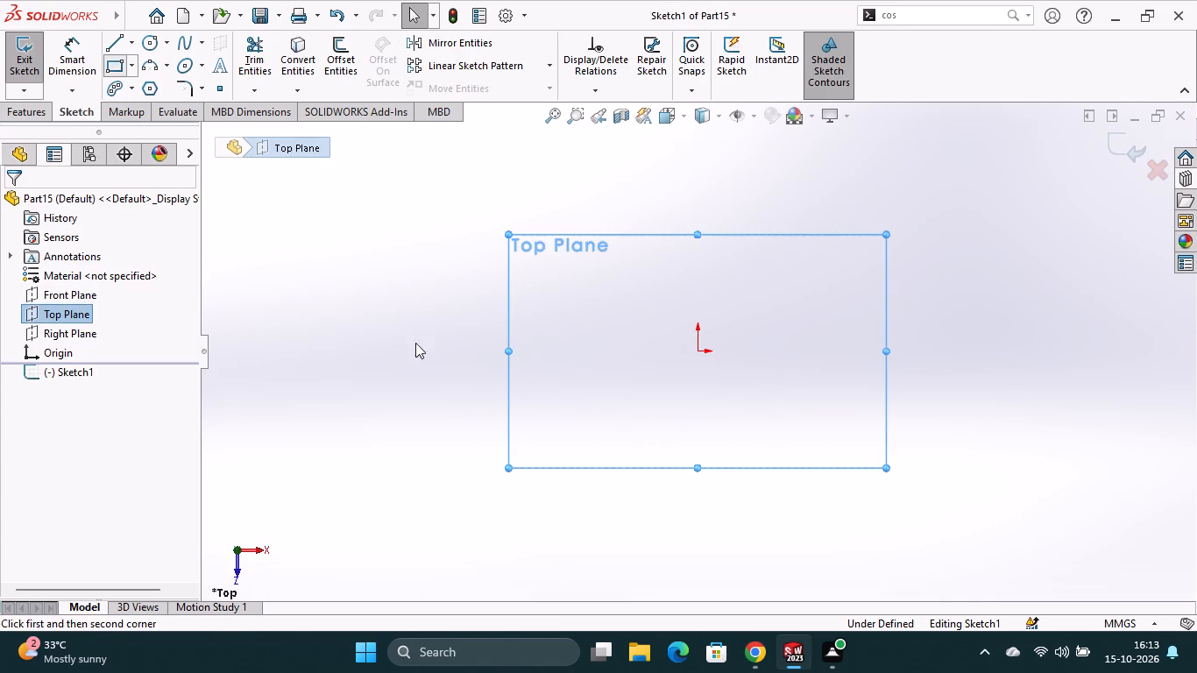
click(698, 351)
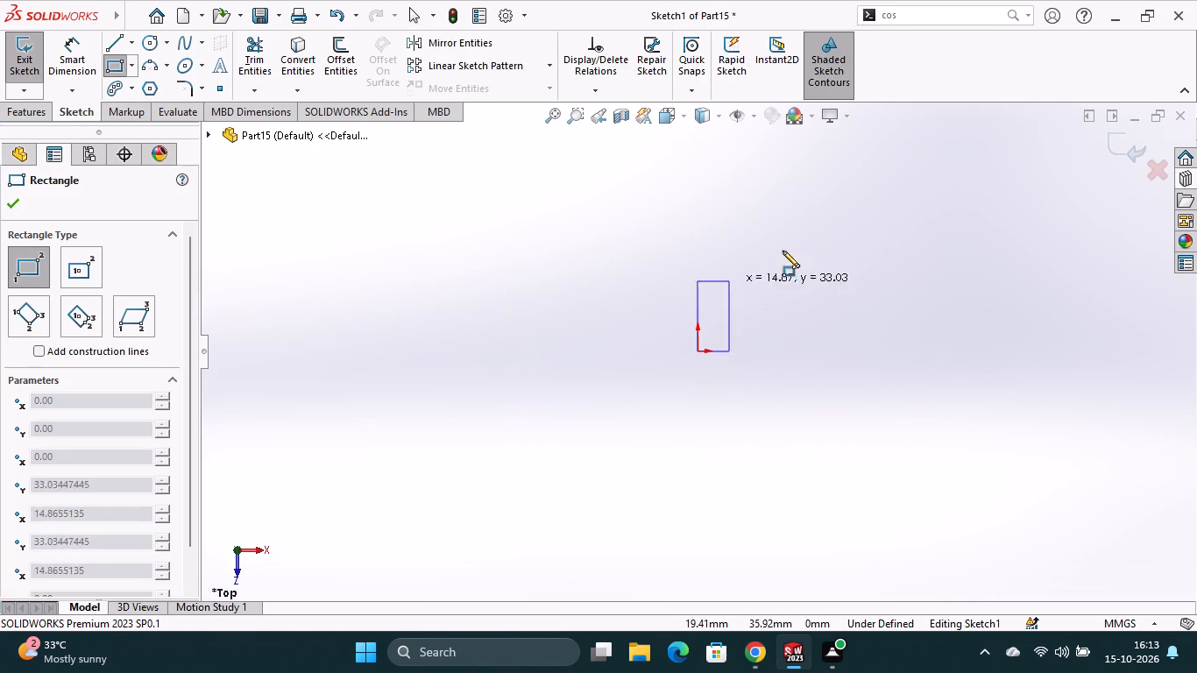
click(1060, 169)
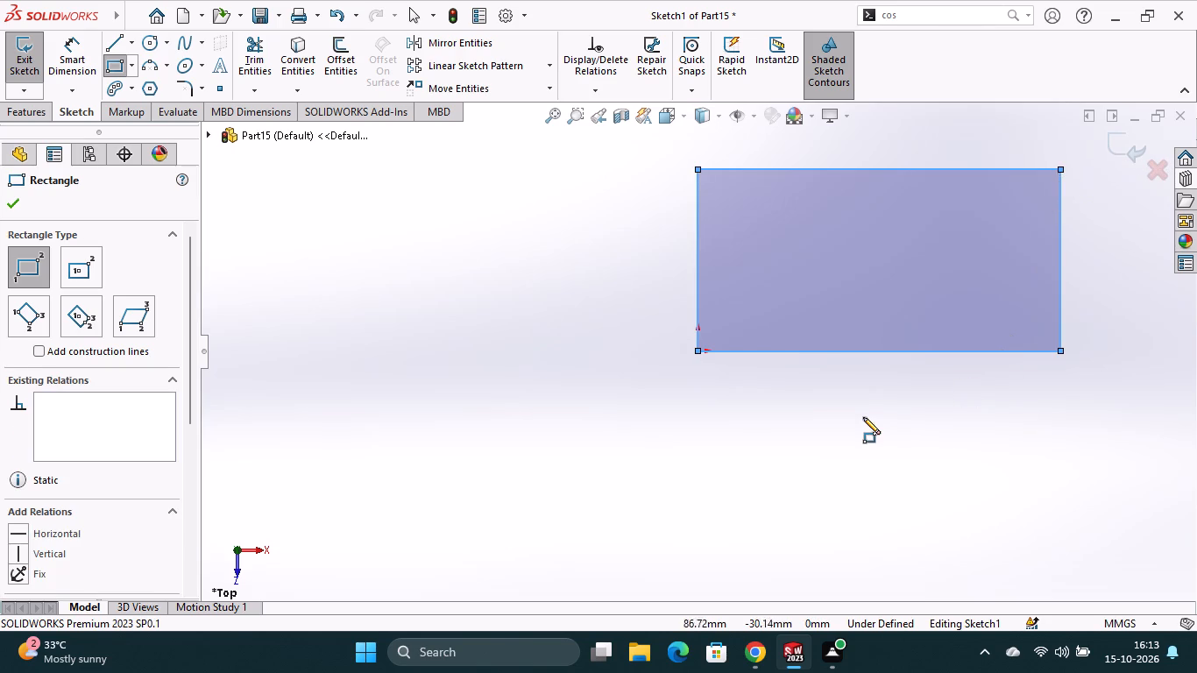
Dimension the rectangle to 150 mm horizontally and 60 mm vertically.
scroll(863, 416, up, 3)
click(91, 70)
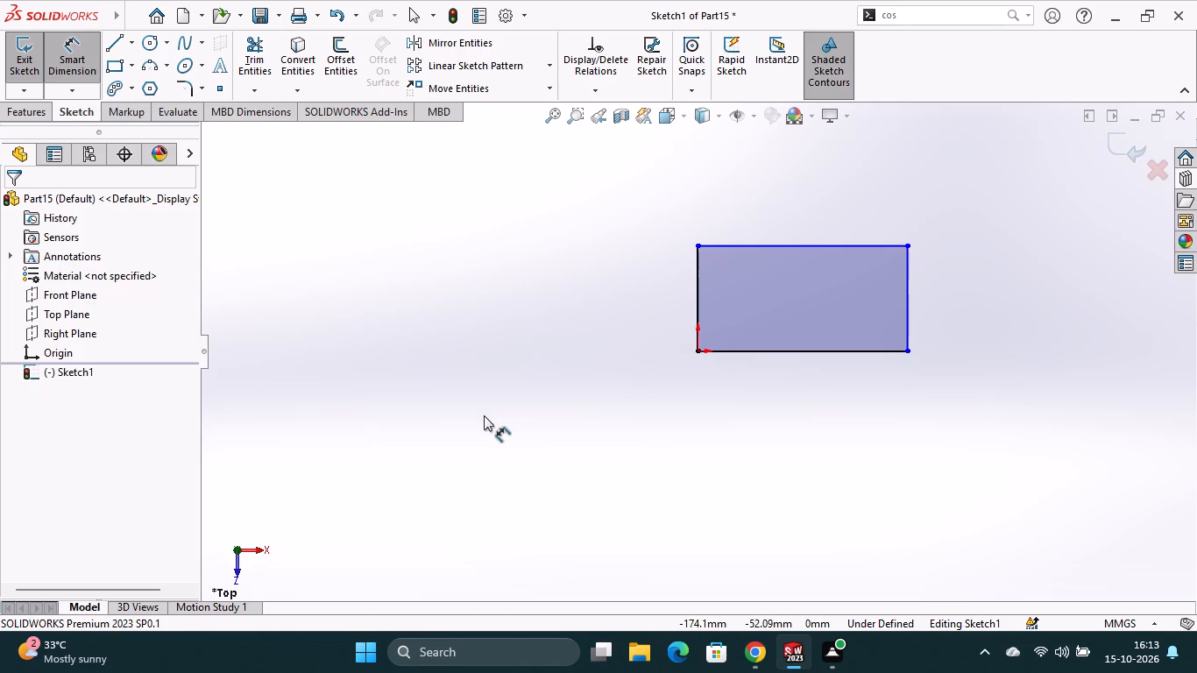
click(818, 351)
click(806, 381)
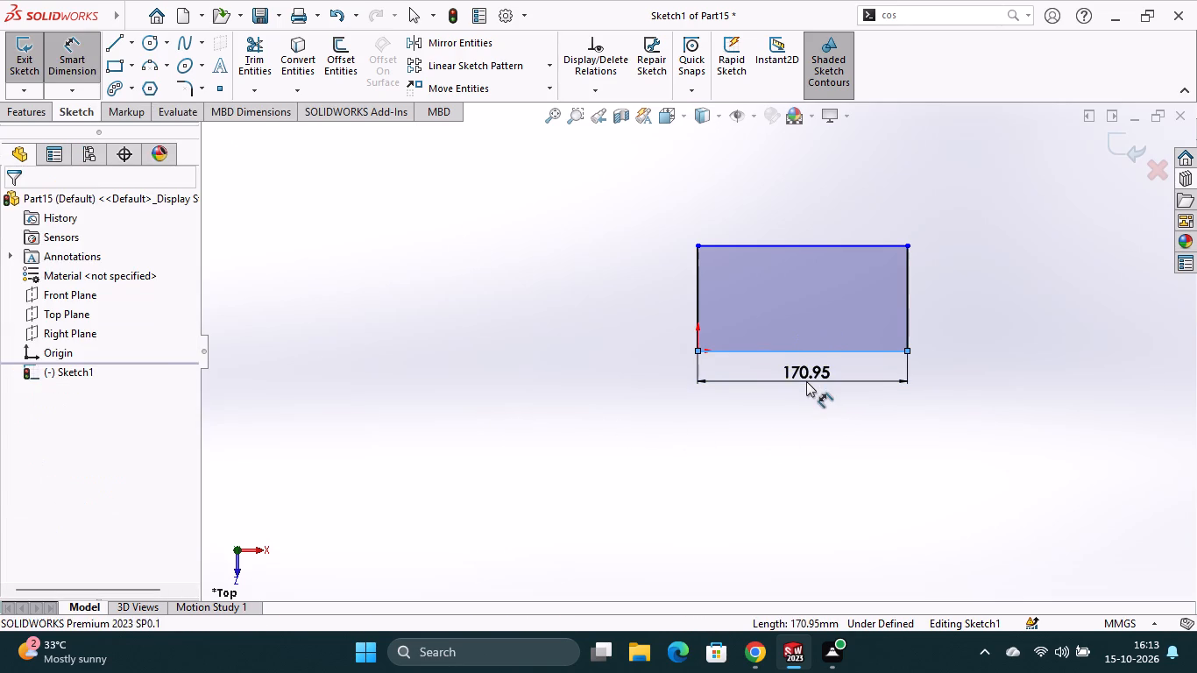
text(15)
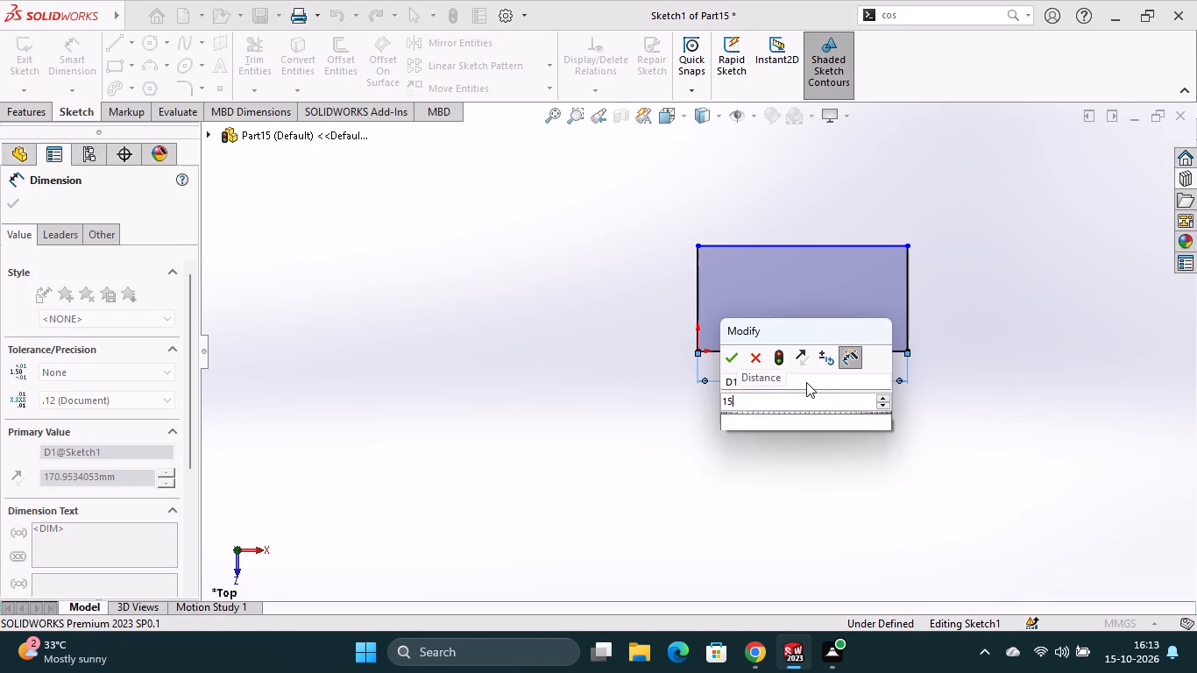
key(0)
key(Return)
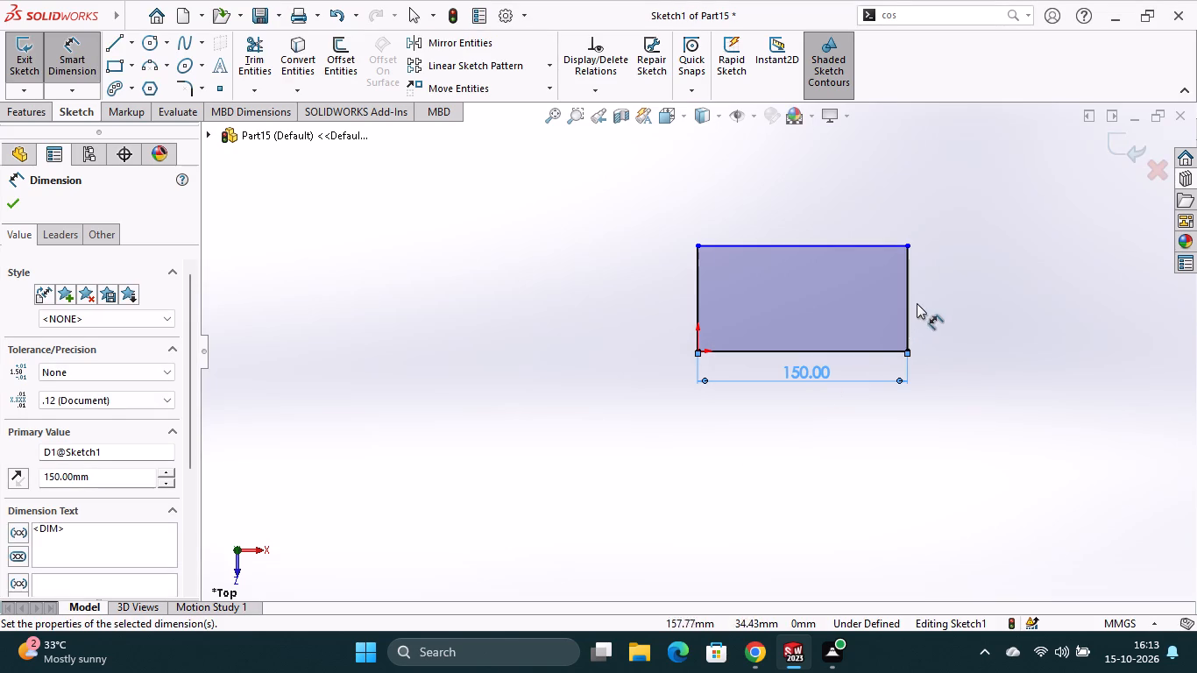
click(909, 318)
click(929, 311)
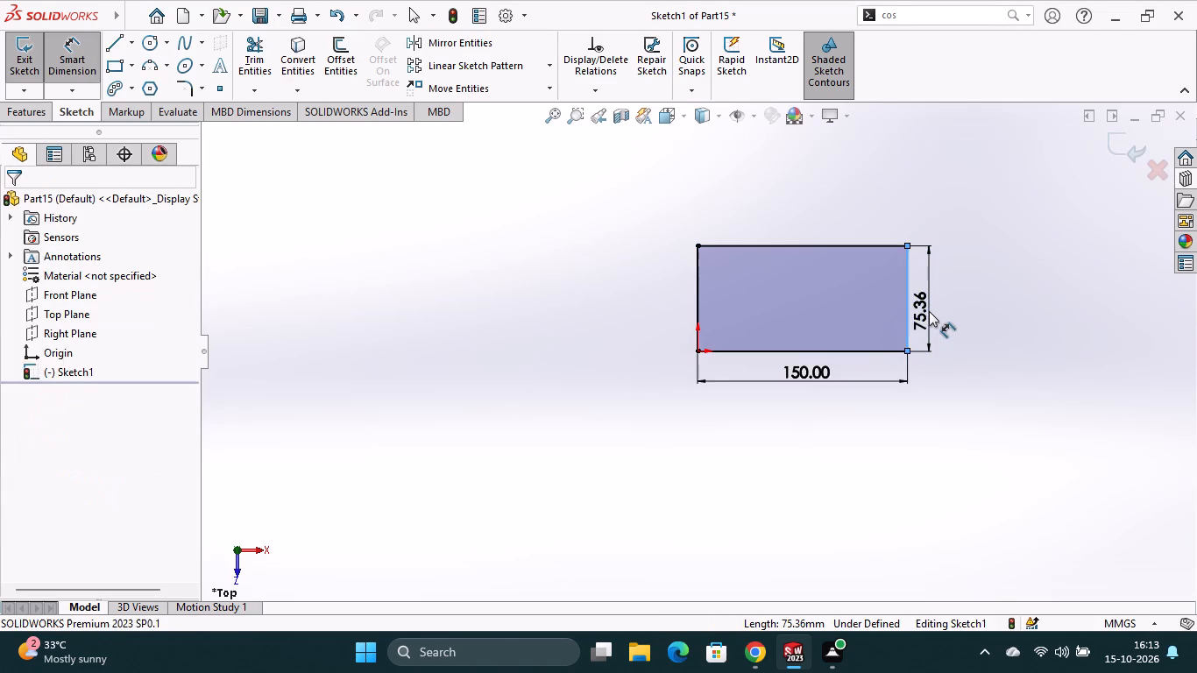
text(60)
key(Return)
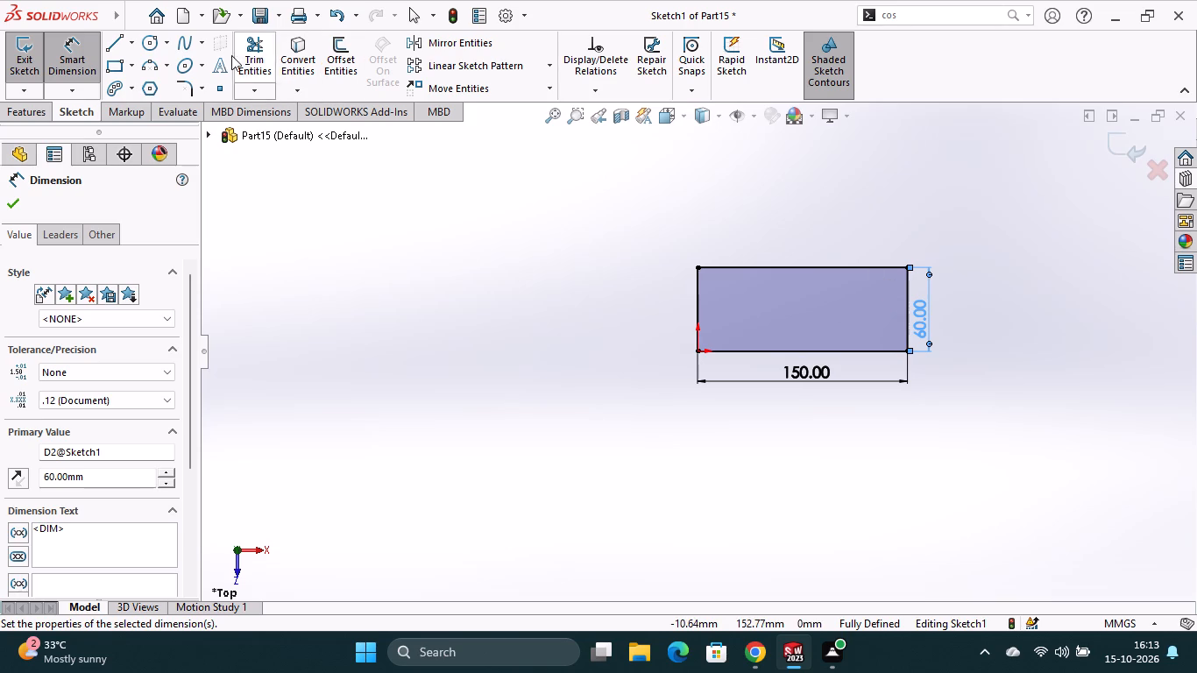
Draw a horizontal centerline across the rectangle at mid-height, extending slightly beyond both short sides.
click(134, 41)
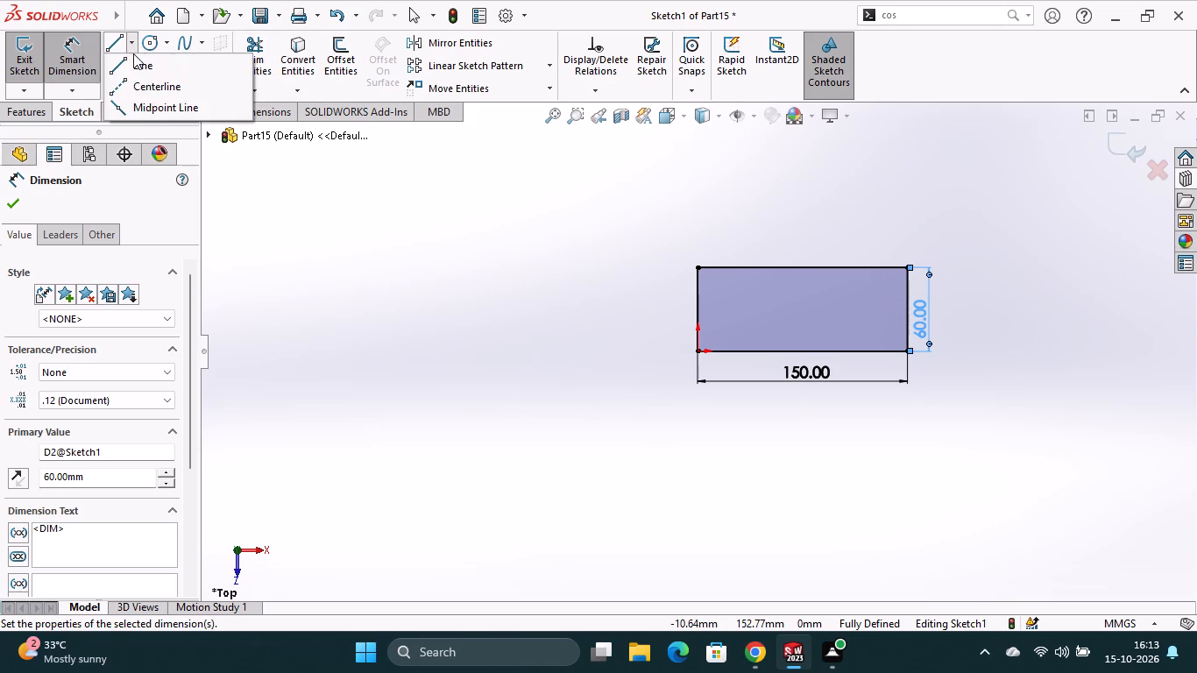
click(133, 86)
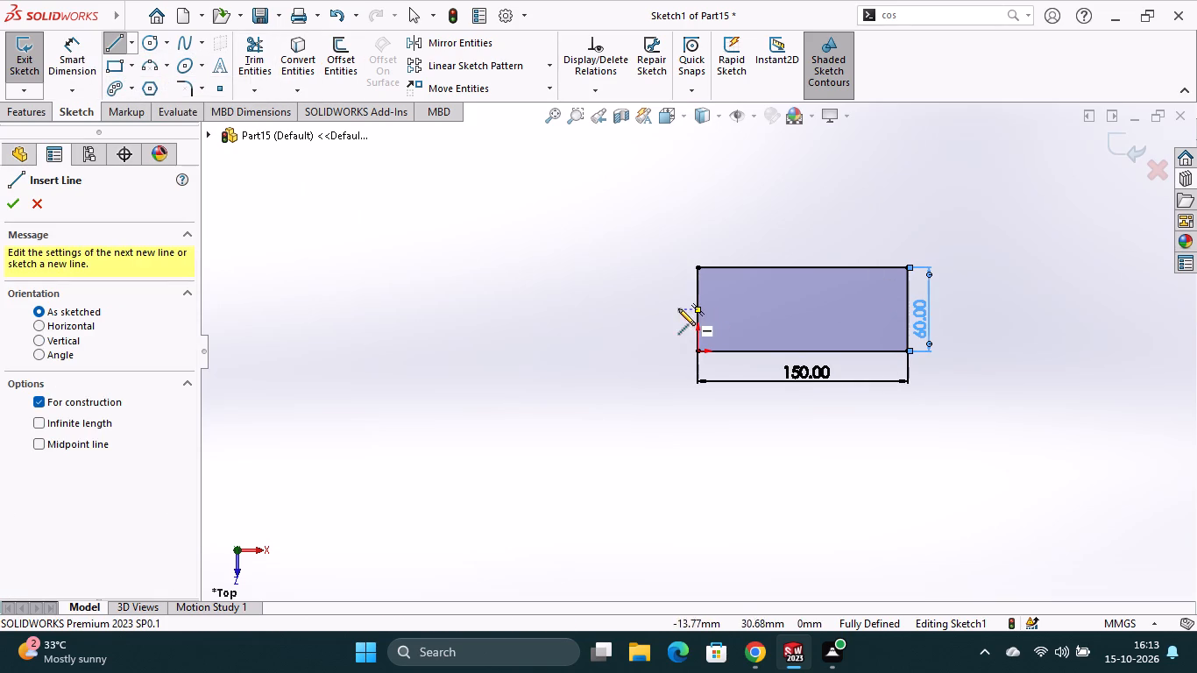
drag(684, 308, 946, 310)
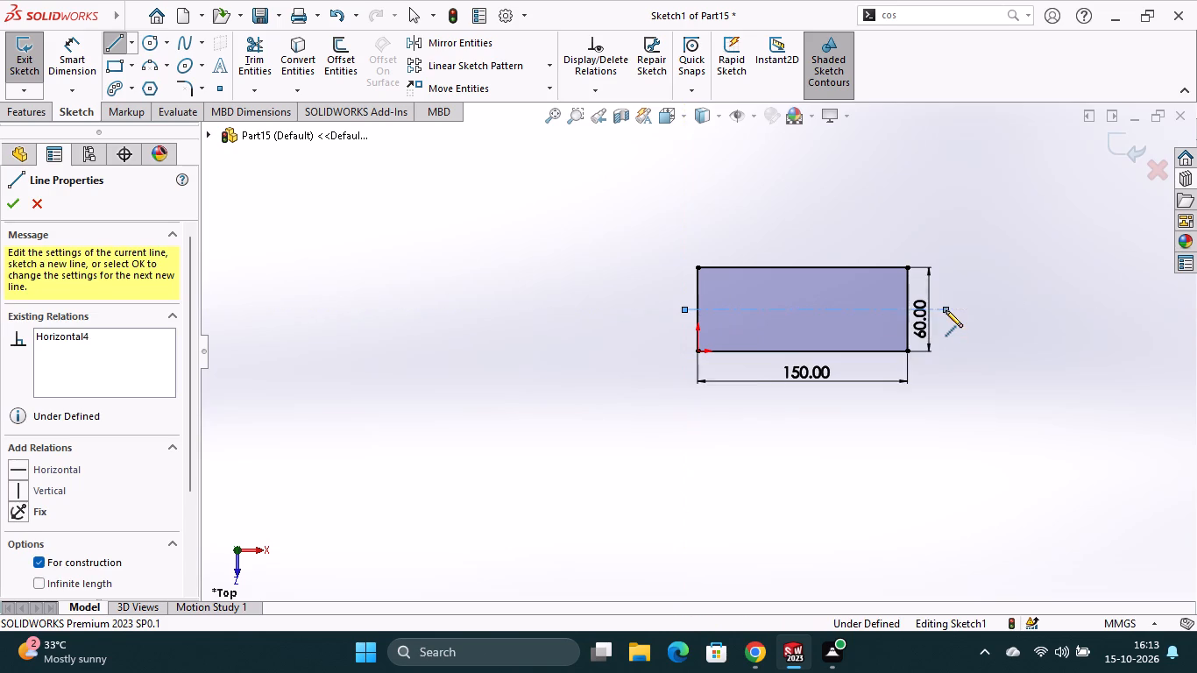
Draw a three-line rectangular notch about 25 mm deep and 27 mm wide on the short side opposite the origin, spanning the centerline.
click(121, 48)
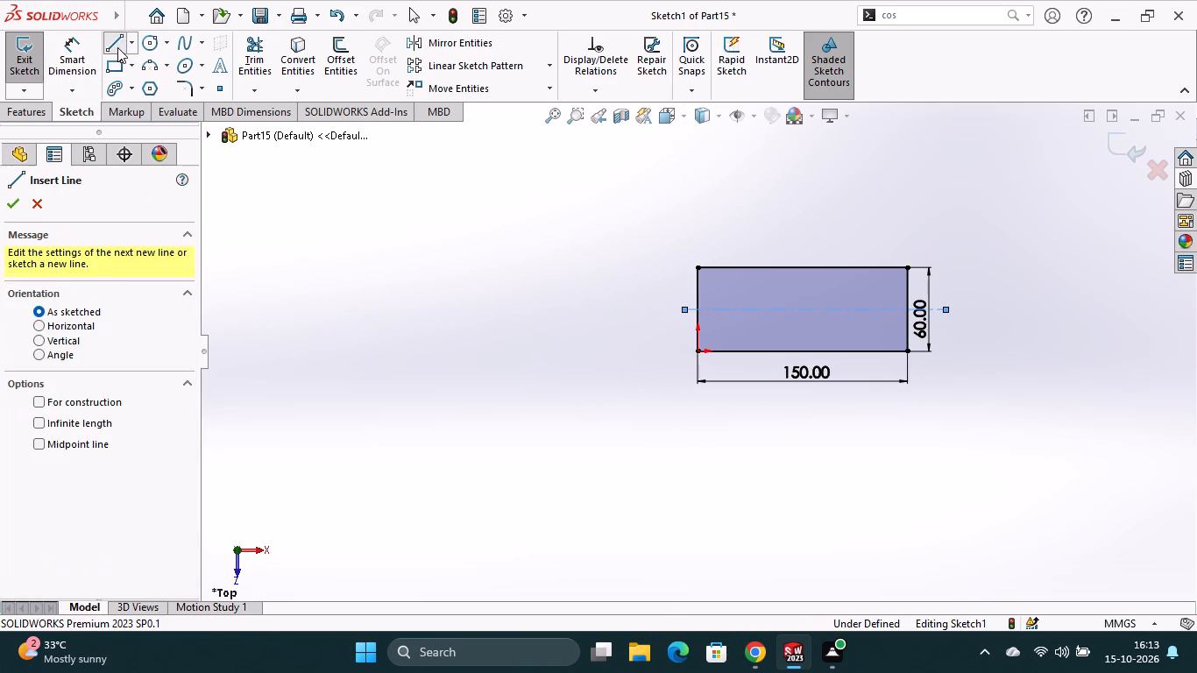
click(117, 47)
click(133, 46)
click(125, 60)
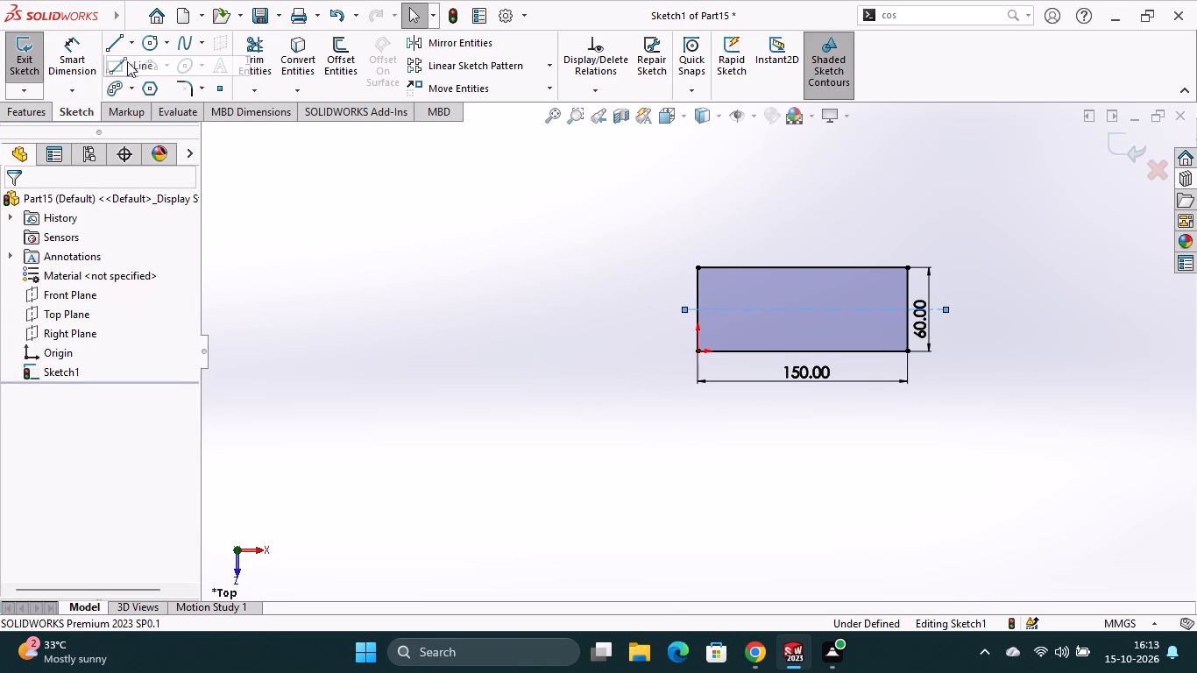
scroll(916, 318, down, 4)
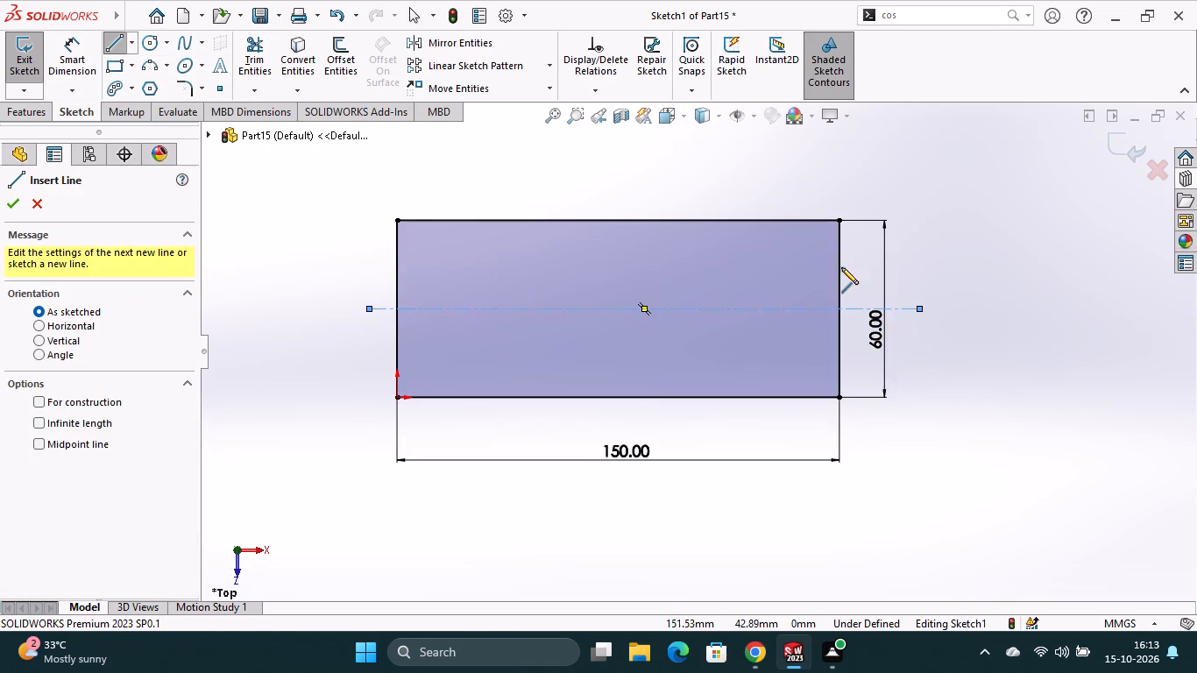
click(834, 270)
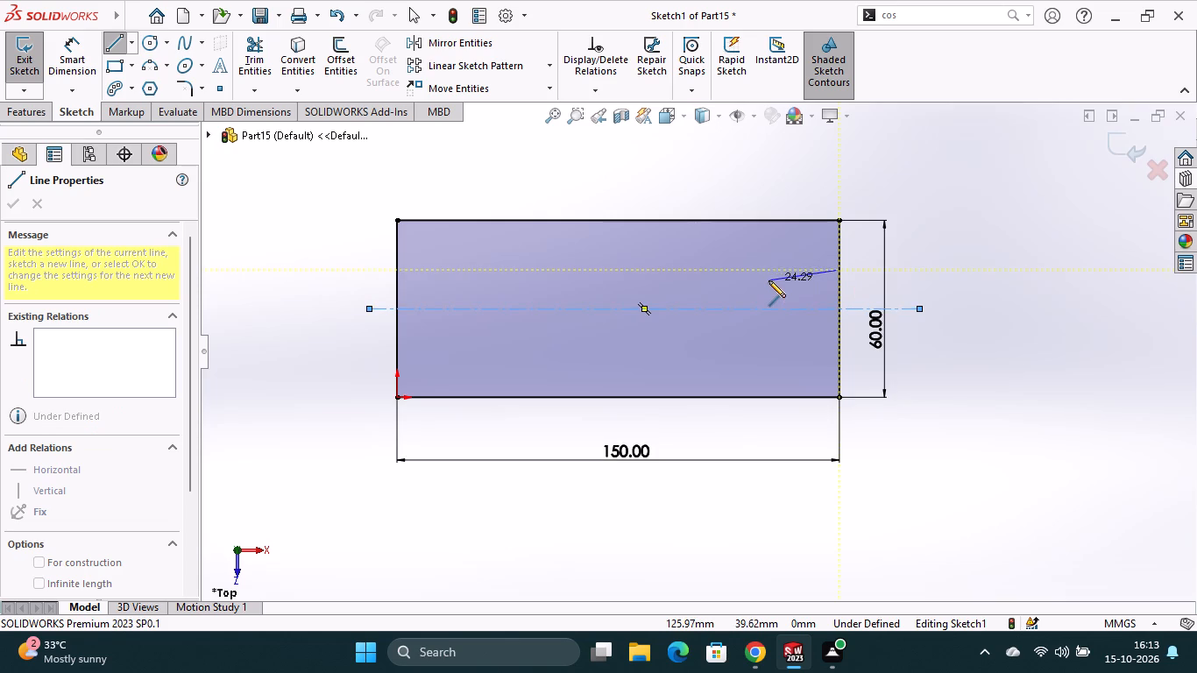
click(766, 271)
click(763, 350)
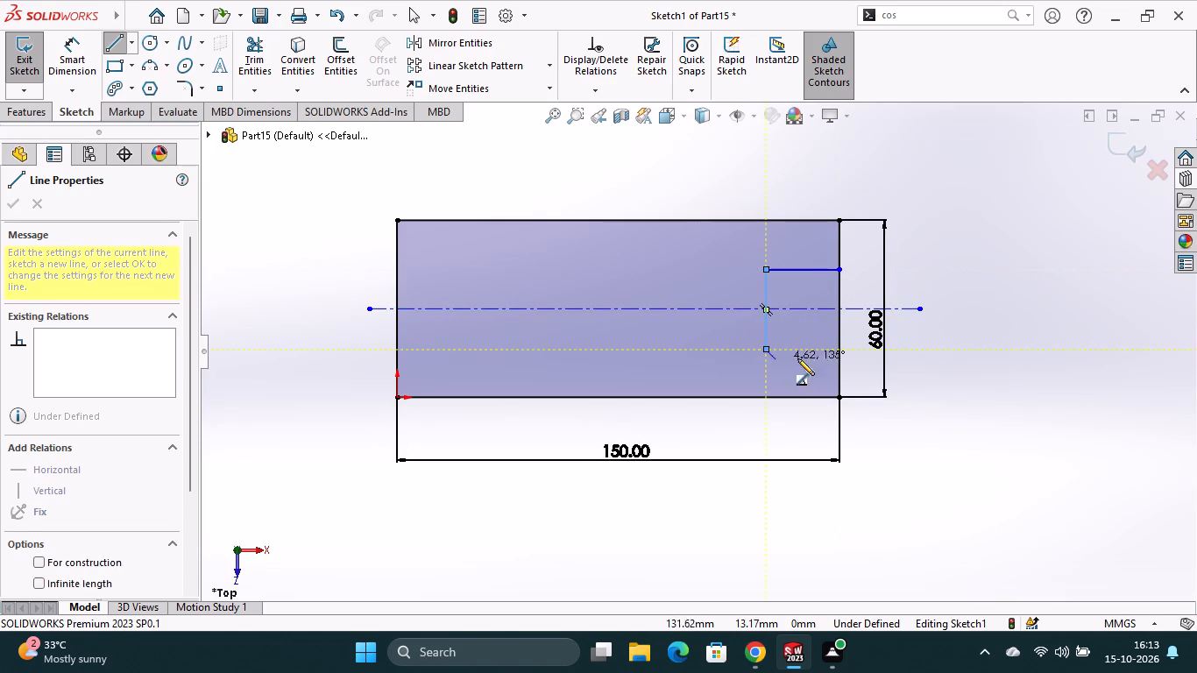
click(840, 349)
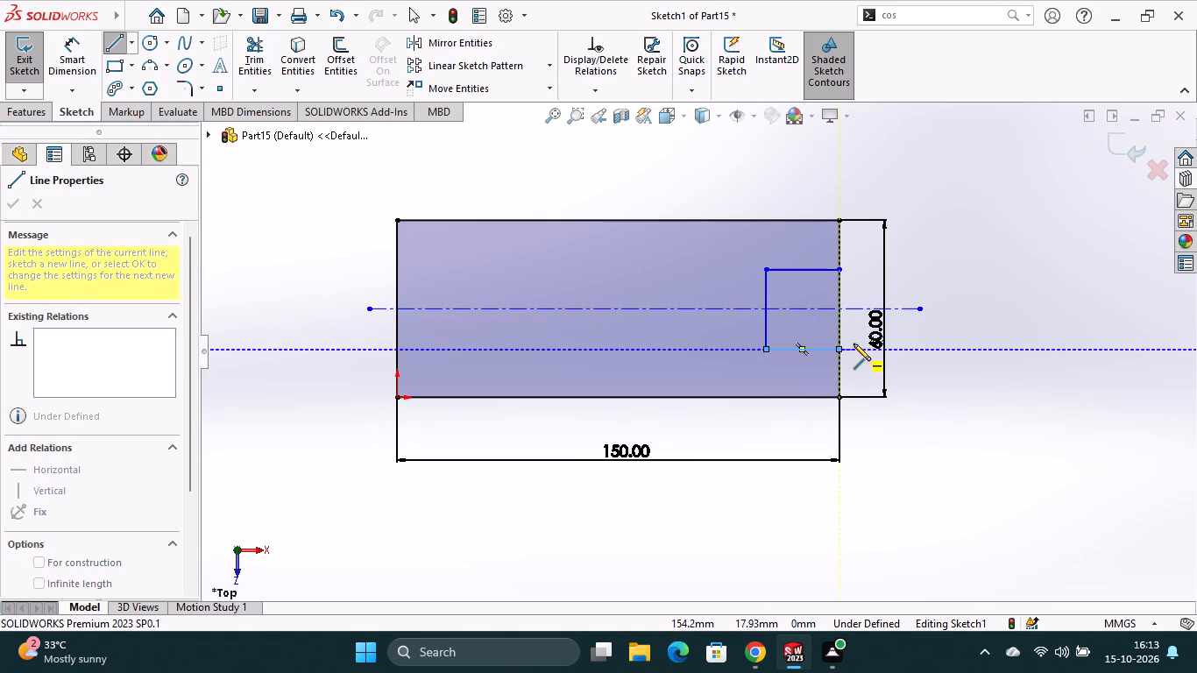
key(Escape)
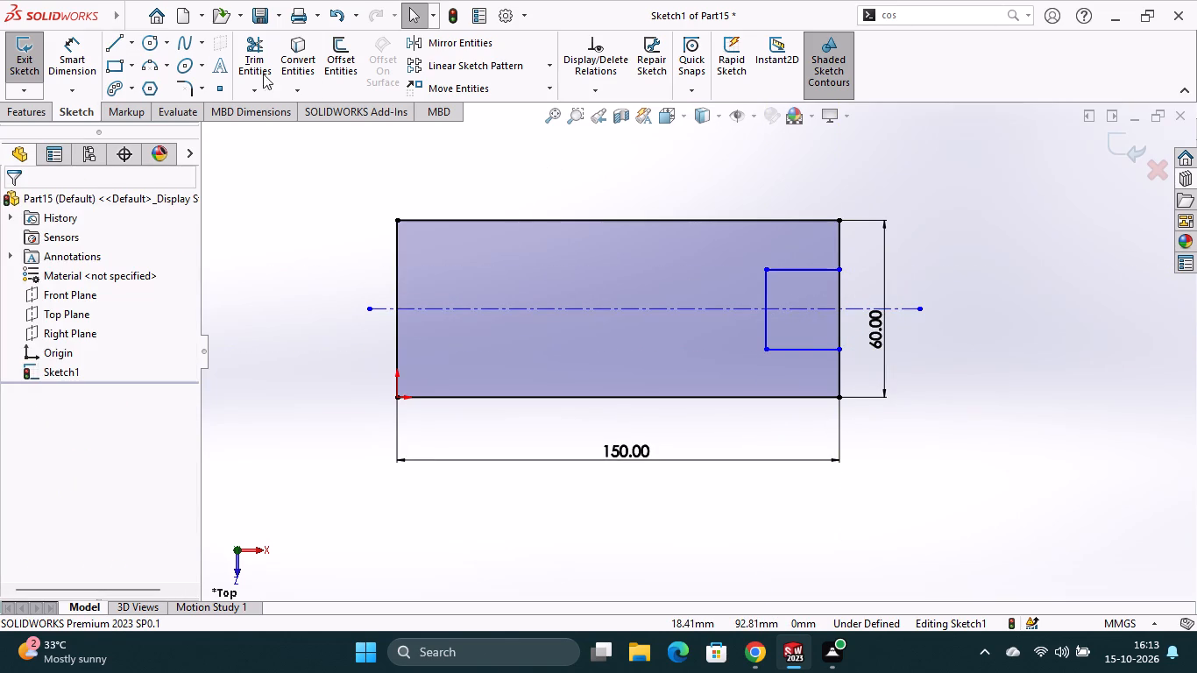
Dimension the distance between the notch's two horizontal edges to 20 mm.
click(70, 56)
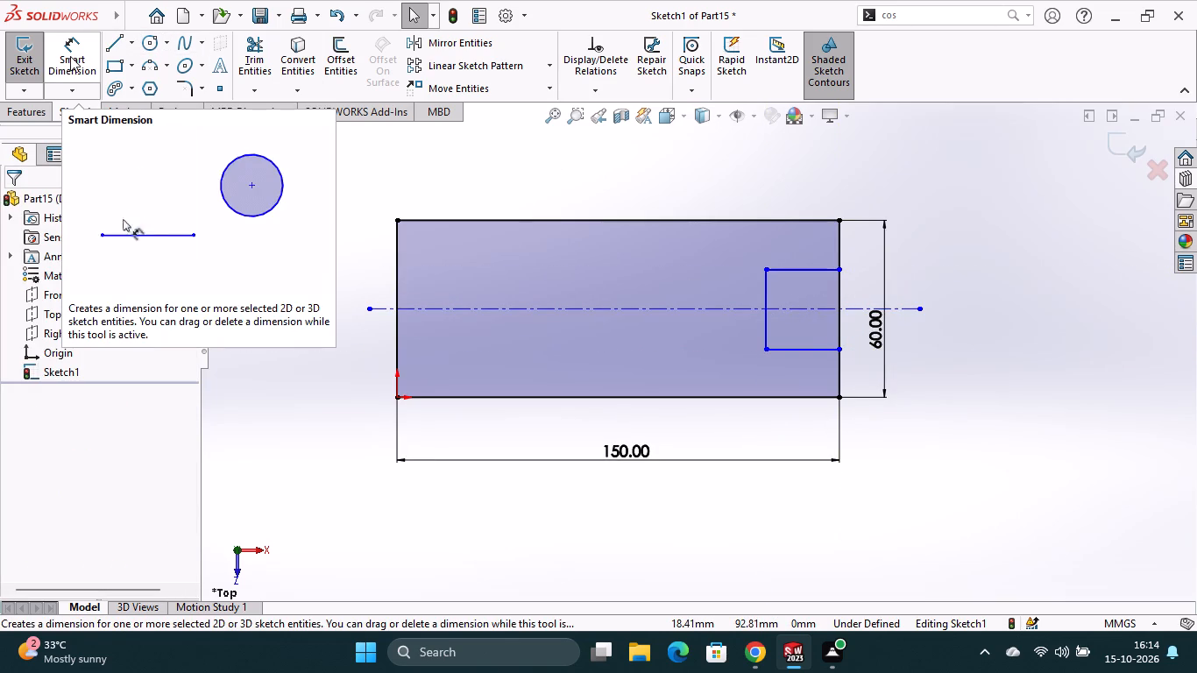
click(806, 269)
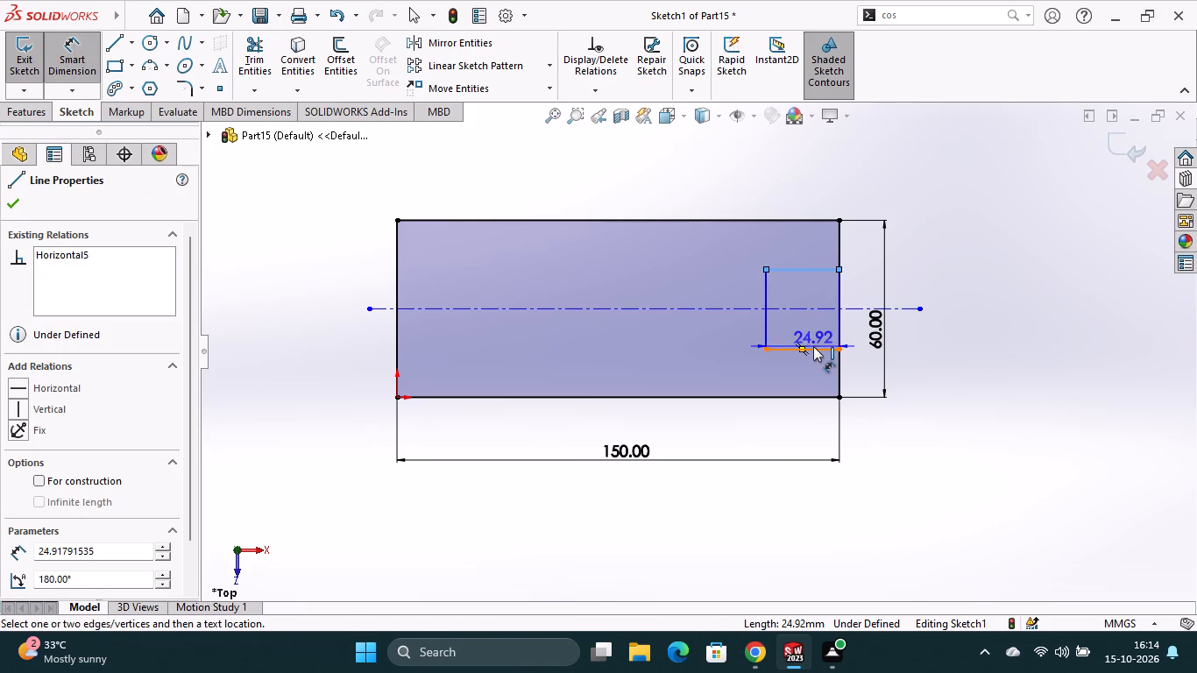
click(789, 350)
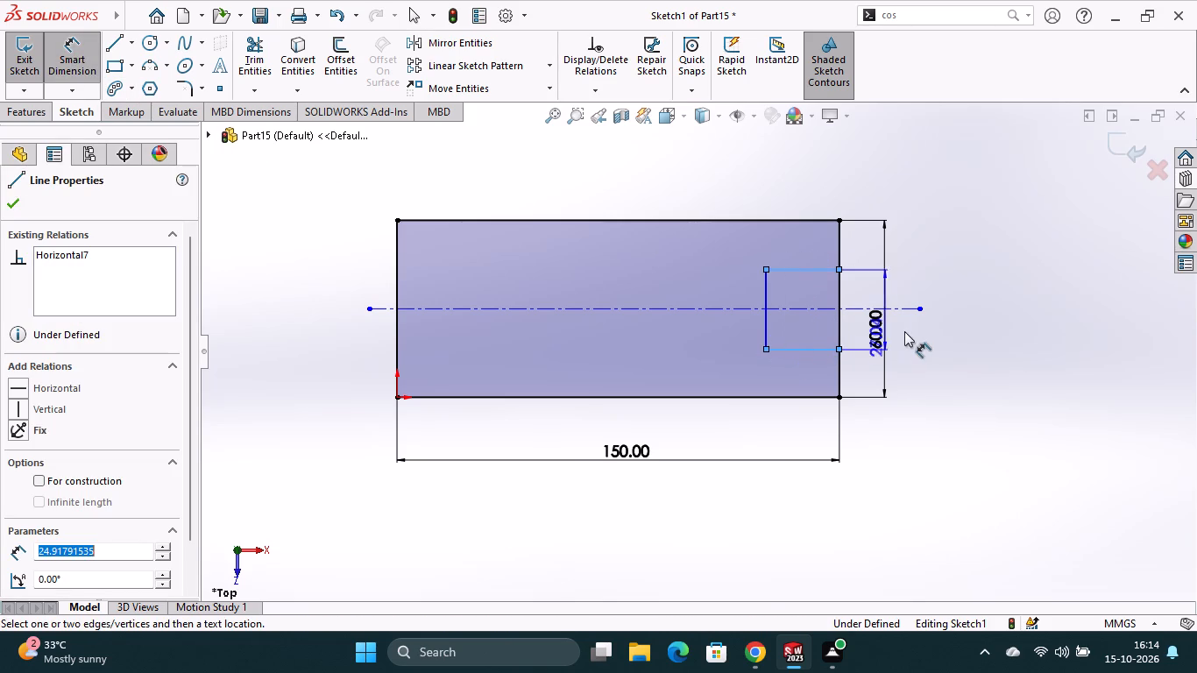
click(931, 324)
text(20)
key(Return)
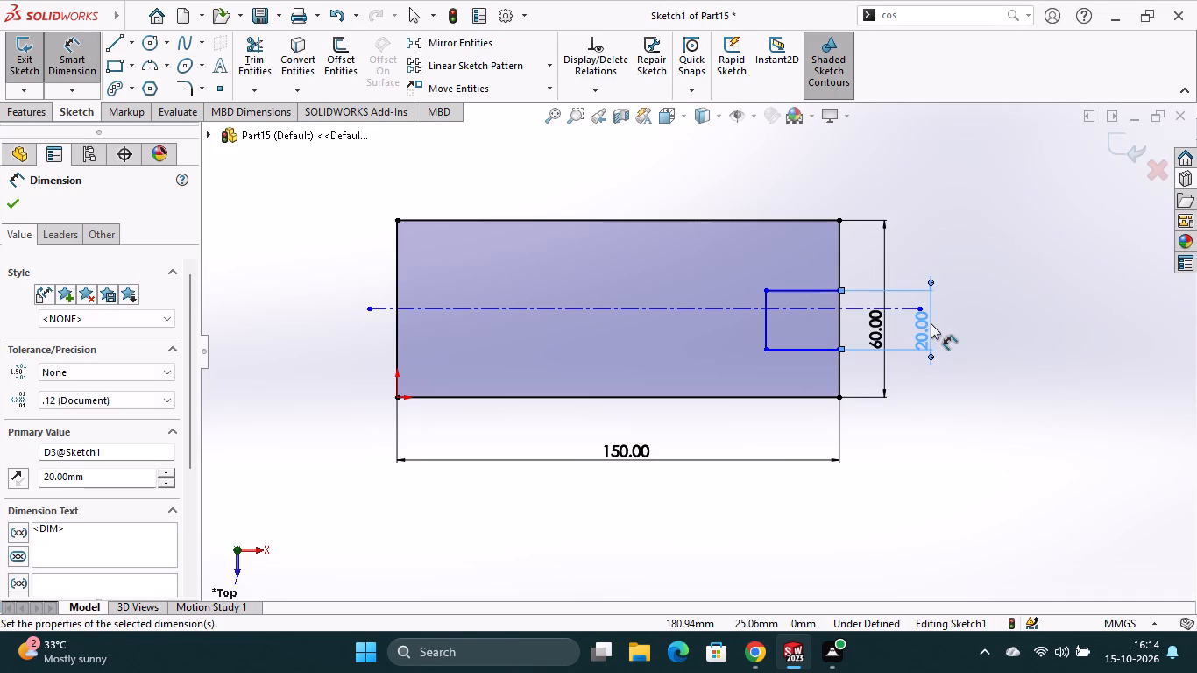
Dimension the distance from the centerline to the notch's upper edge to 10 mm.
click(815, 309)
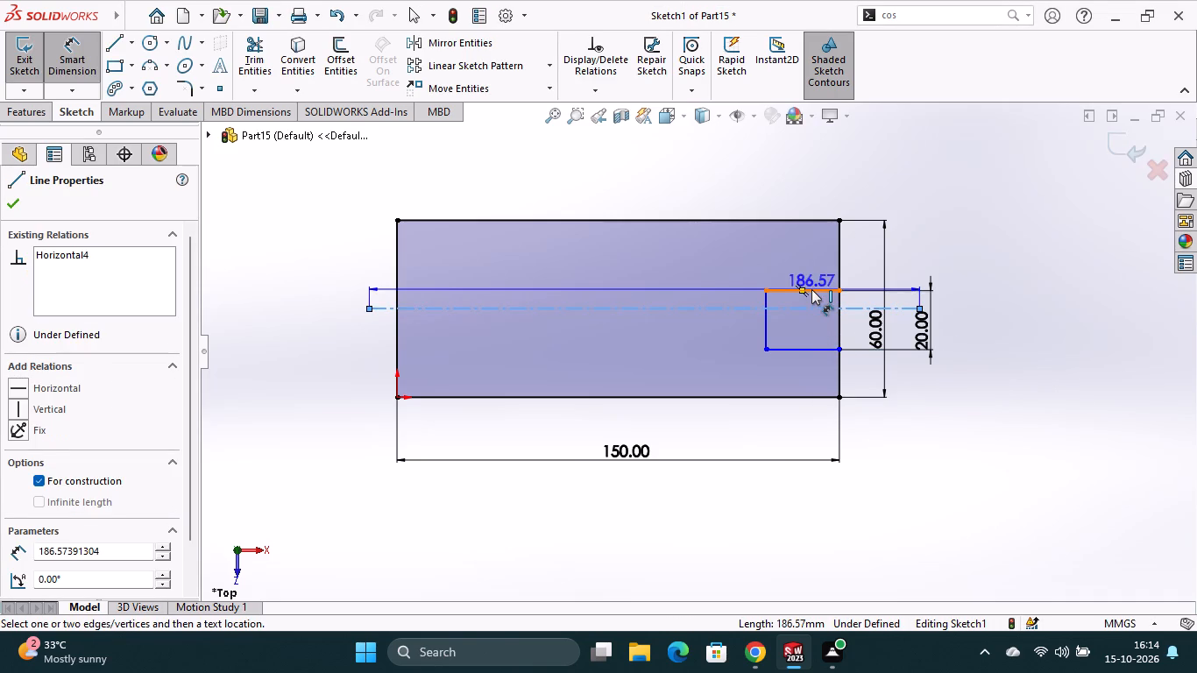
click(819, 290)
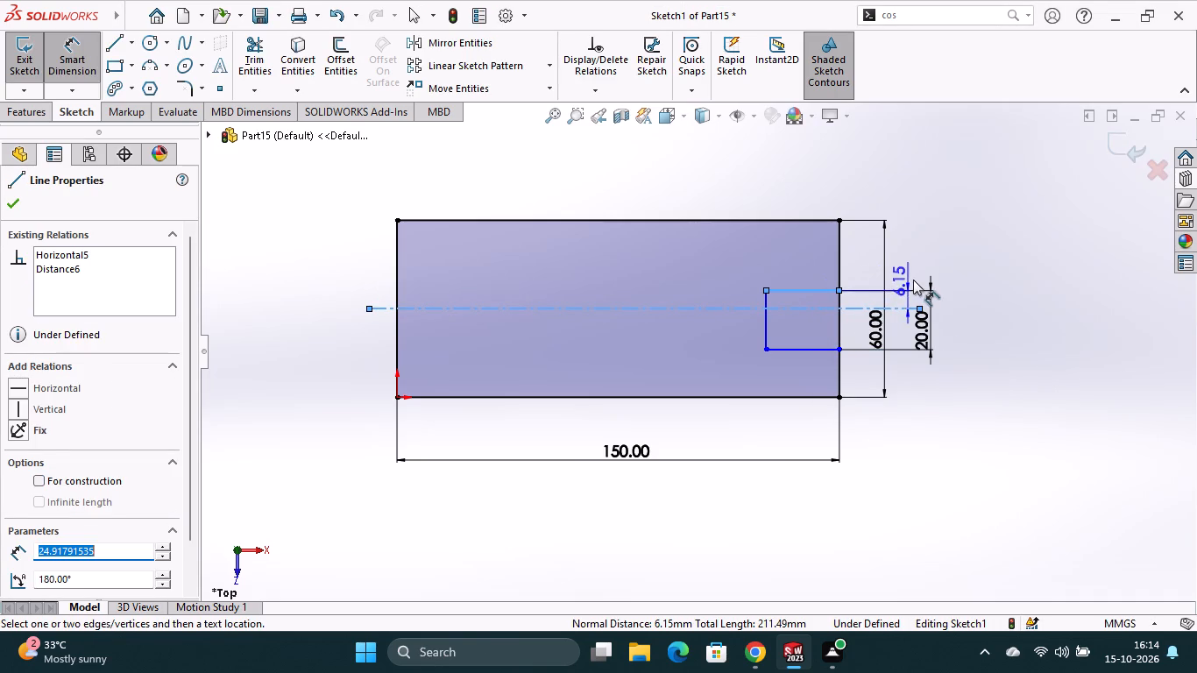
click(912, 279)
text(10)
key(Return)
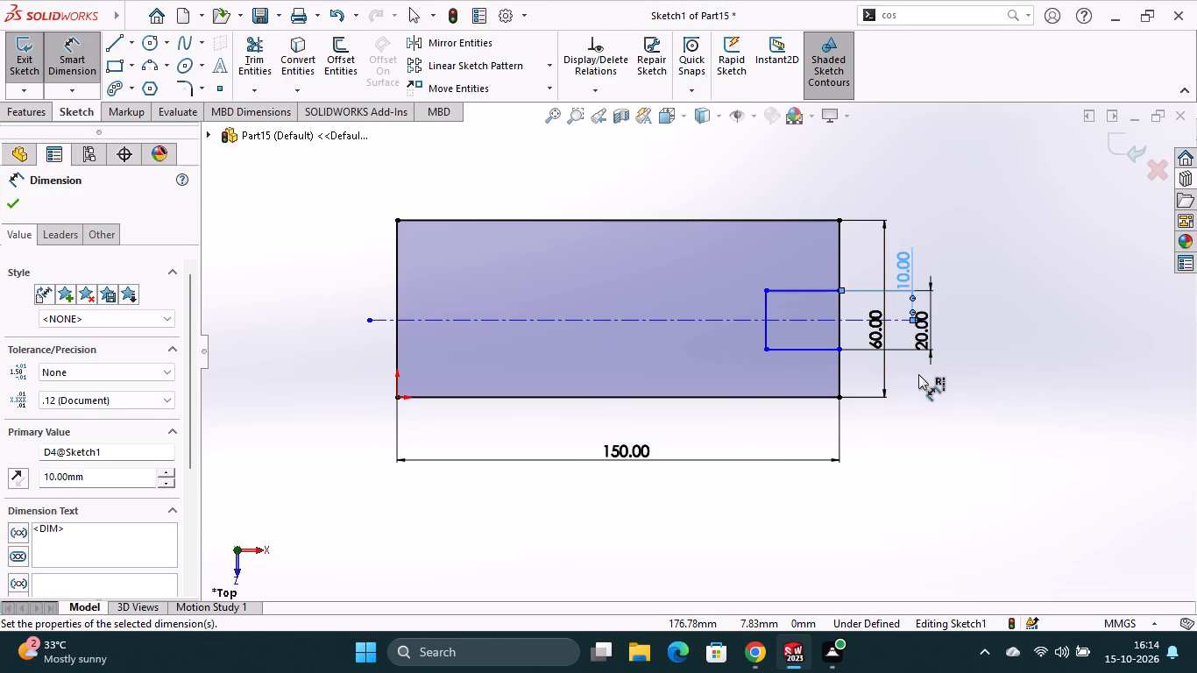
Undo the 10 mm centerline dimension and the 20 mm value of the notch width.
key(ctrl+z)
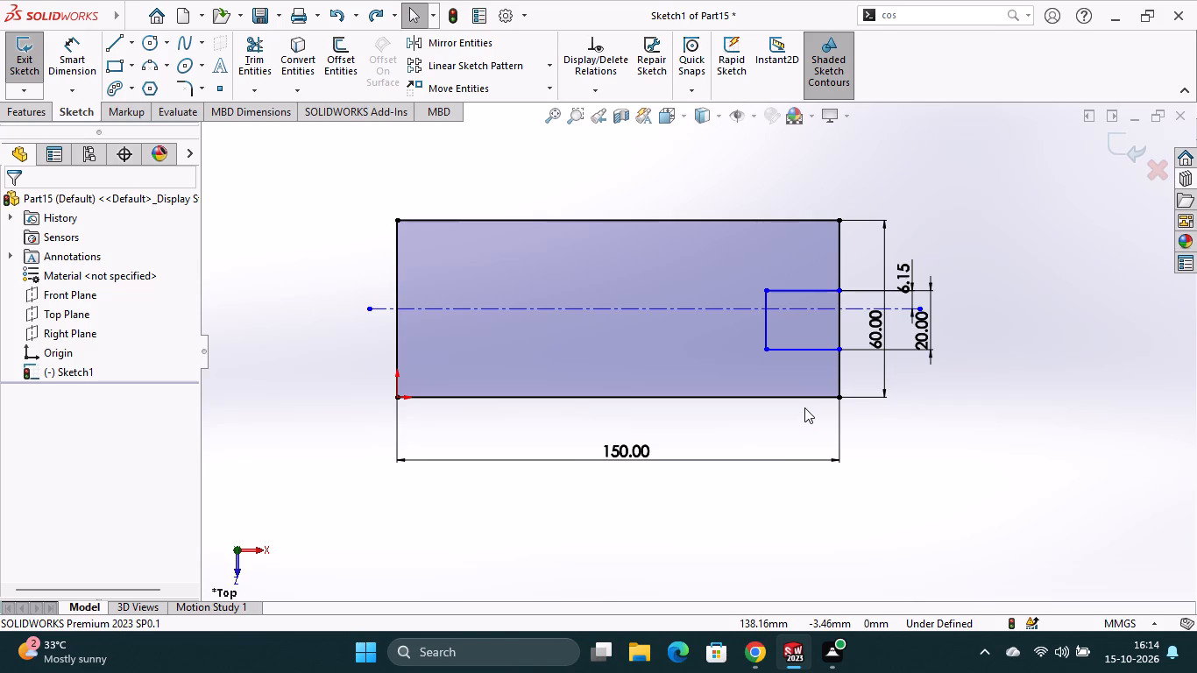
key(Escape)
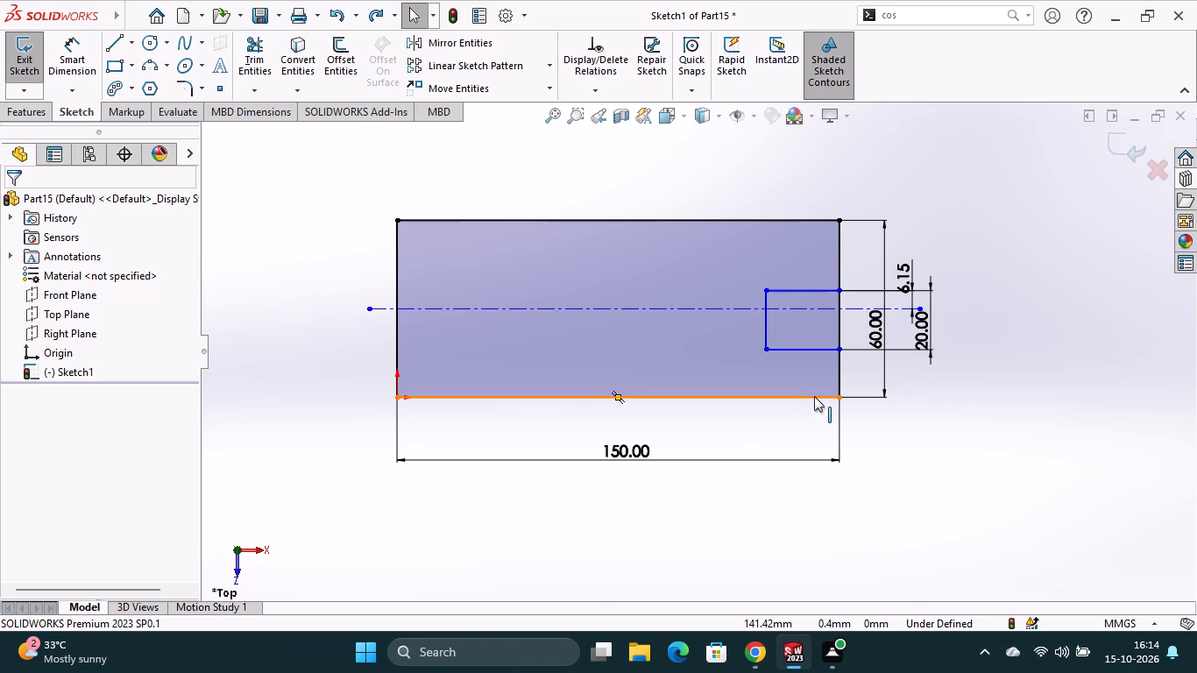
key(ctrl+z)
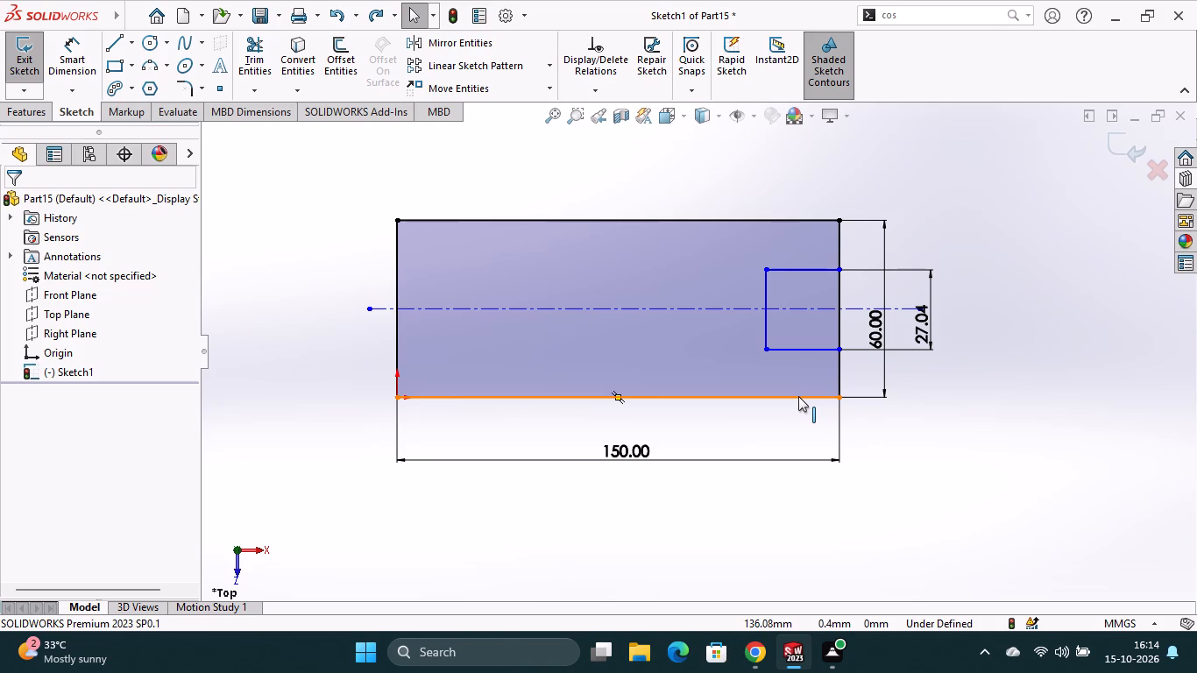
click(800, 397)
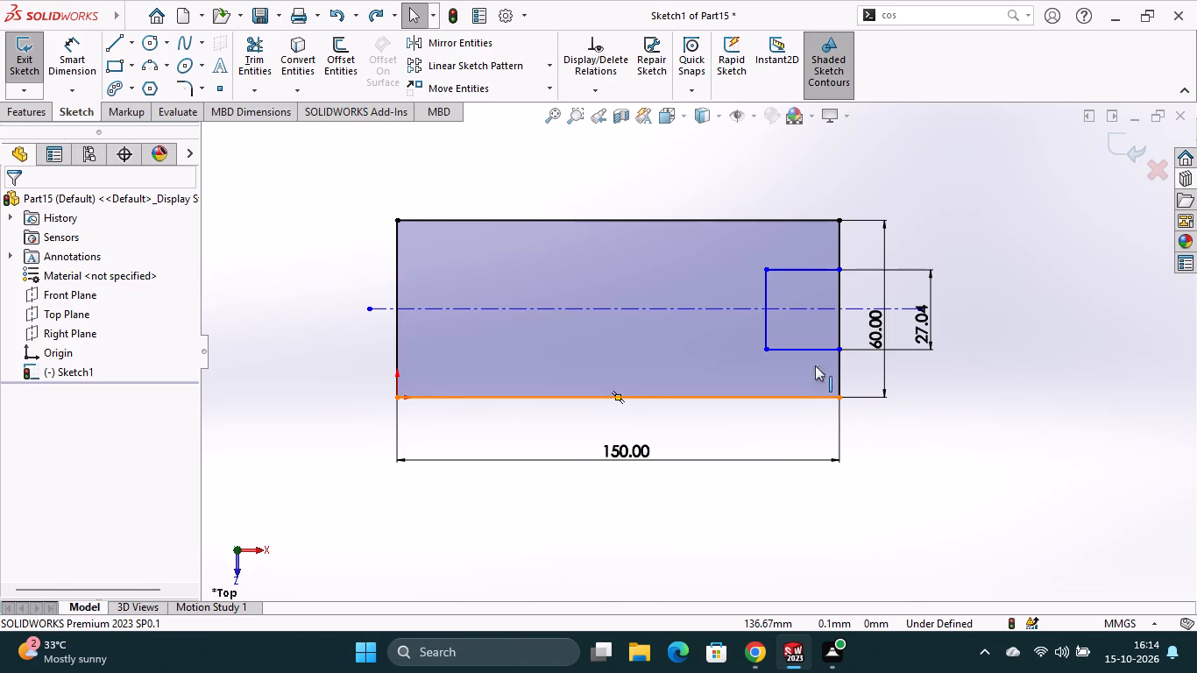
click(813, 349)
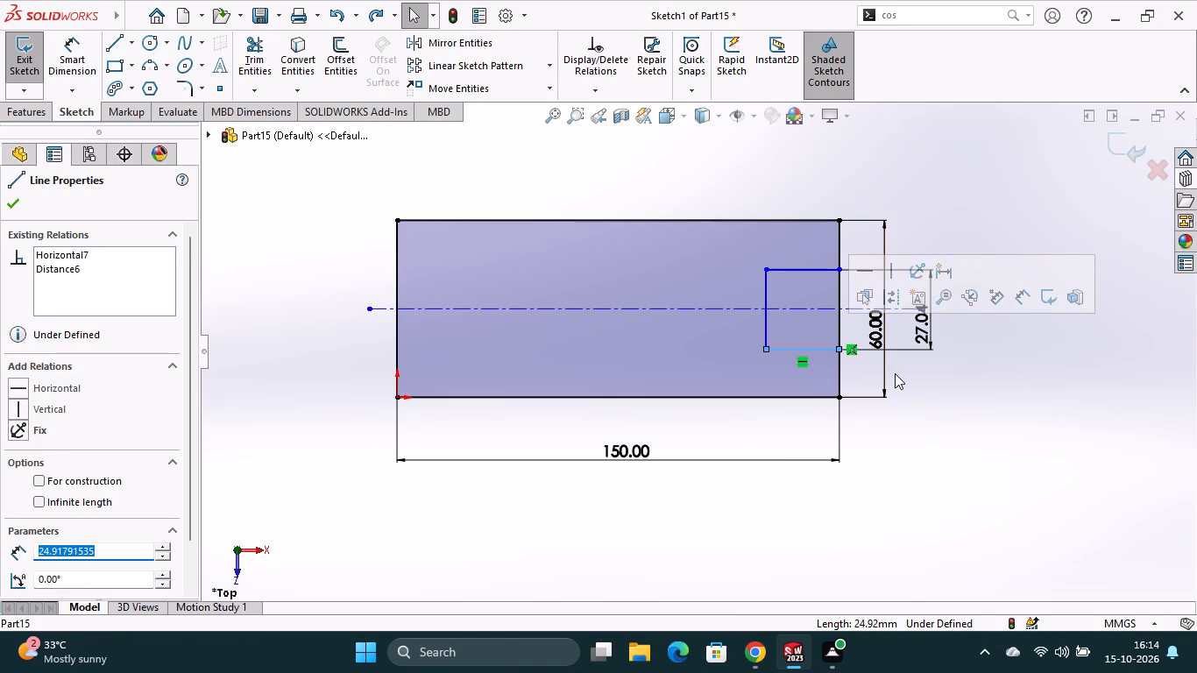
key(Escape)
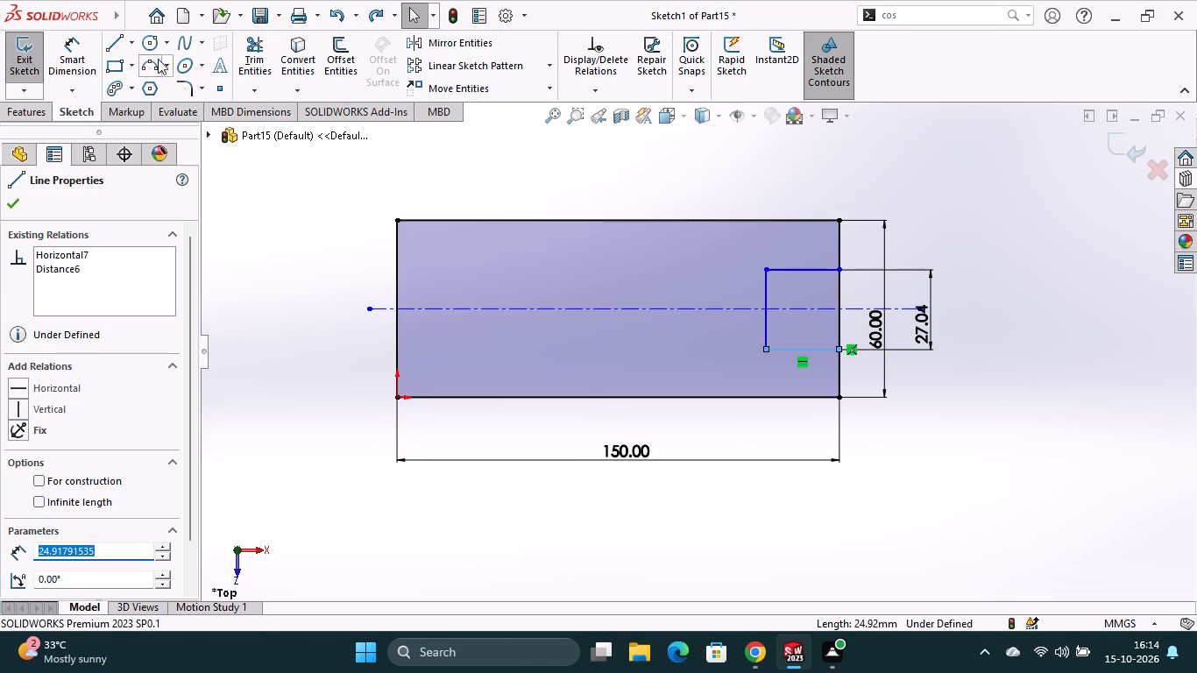
Dimension the distance from the notch's lower edge to the rectangle's lower edge to 20 mm.
double_click(83, 48)
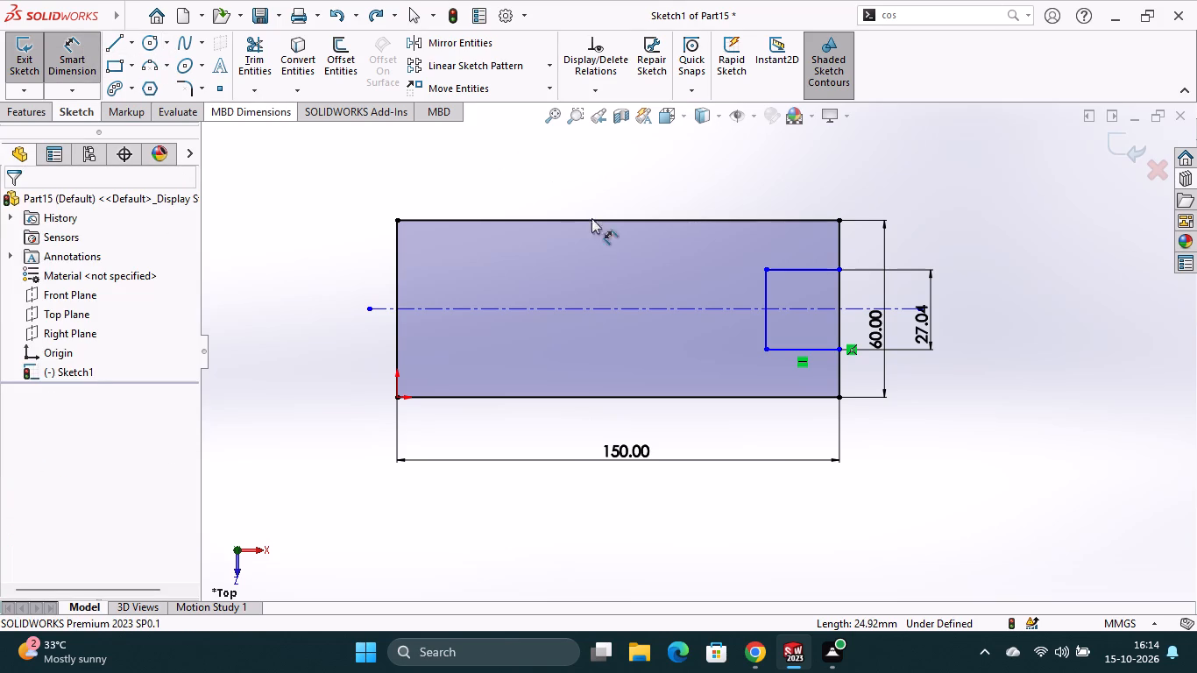
click(821, 351)
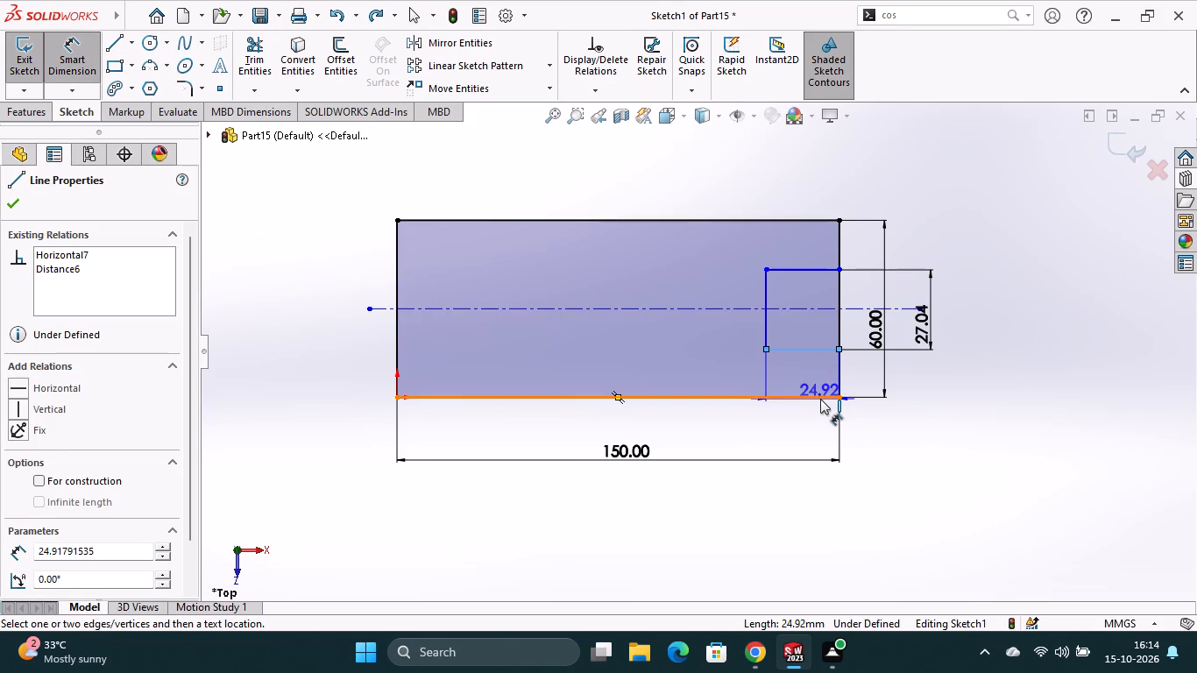
click(821, 396)
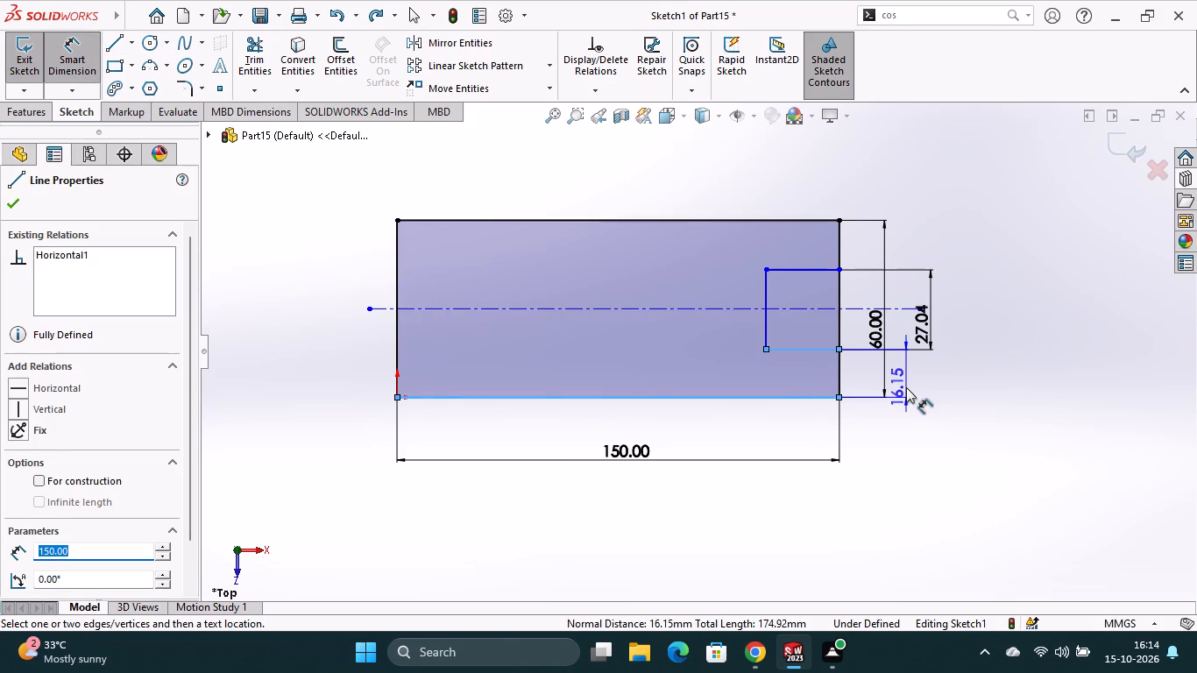
click(906, 387)
key(2)
key(0)
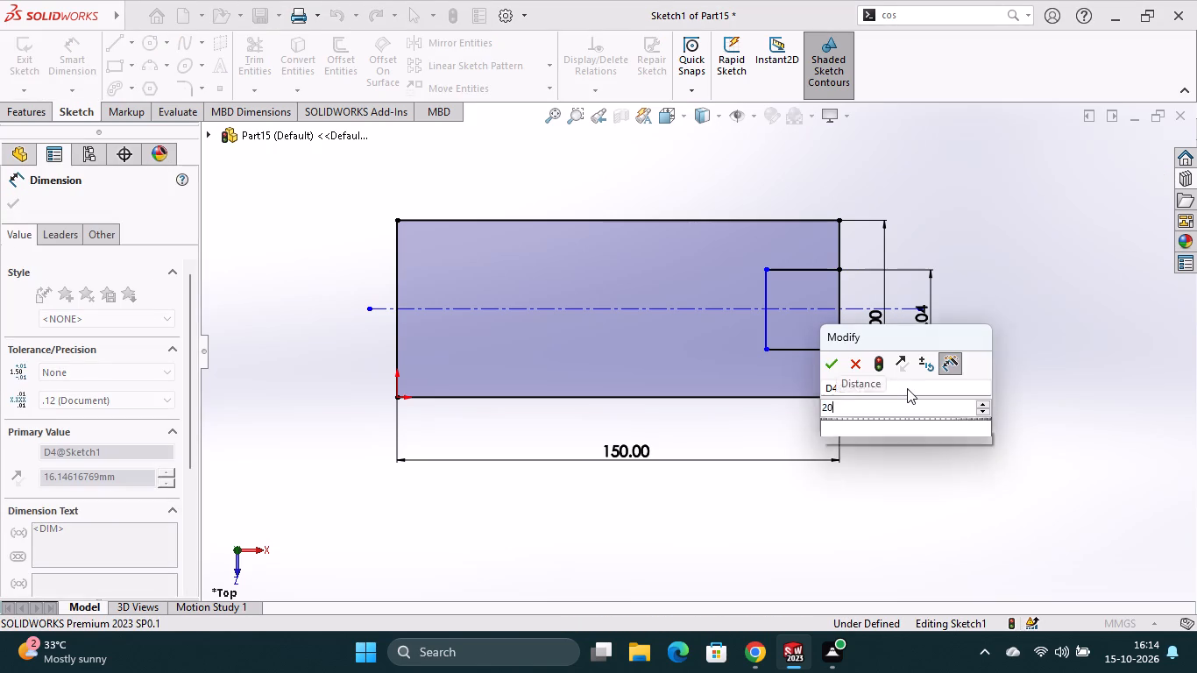
key(Return)
Set the notch's width dimension to 20 mm.
double_click(923, 323)
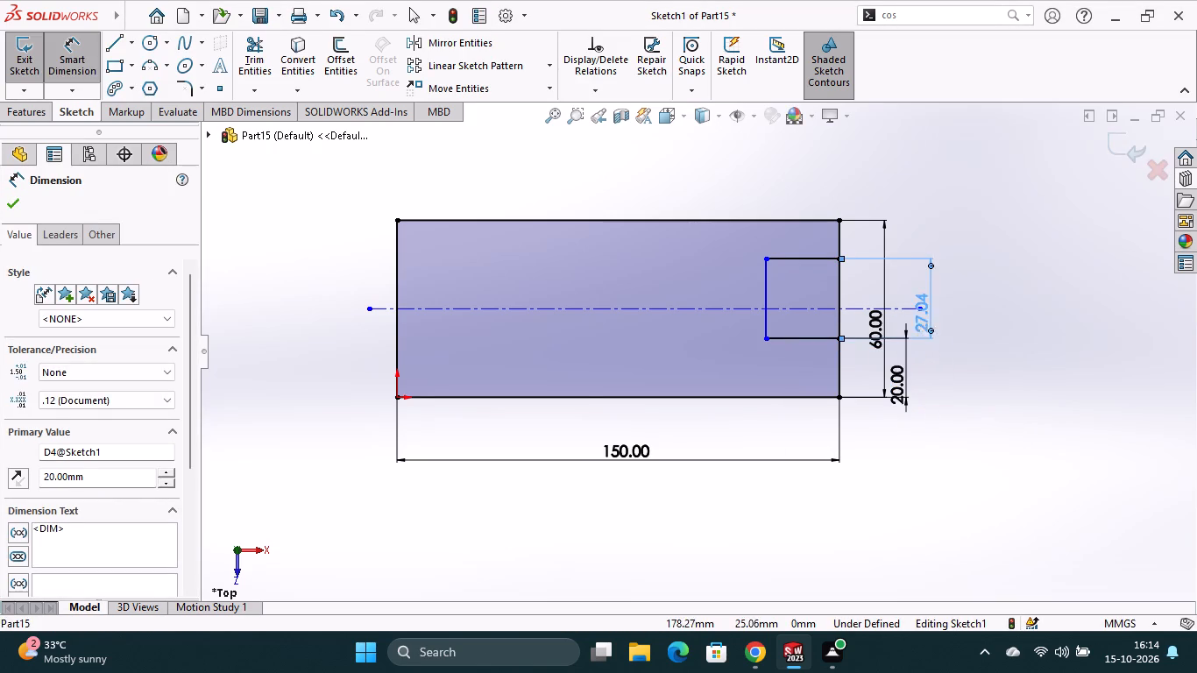
text(20)
key(Return)
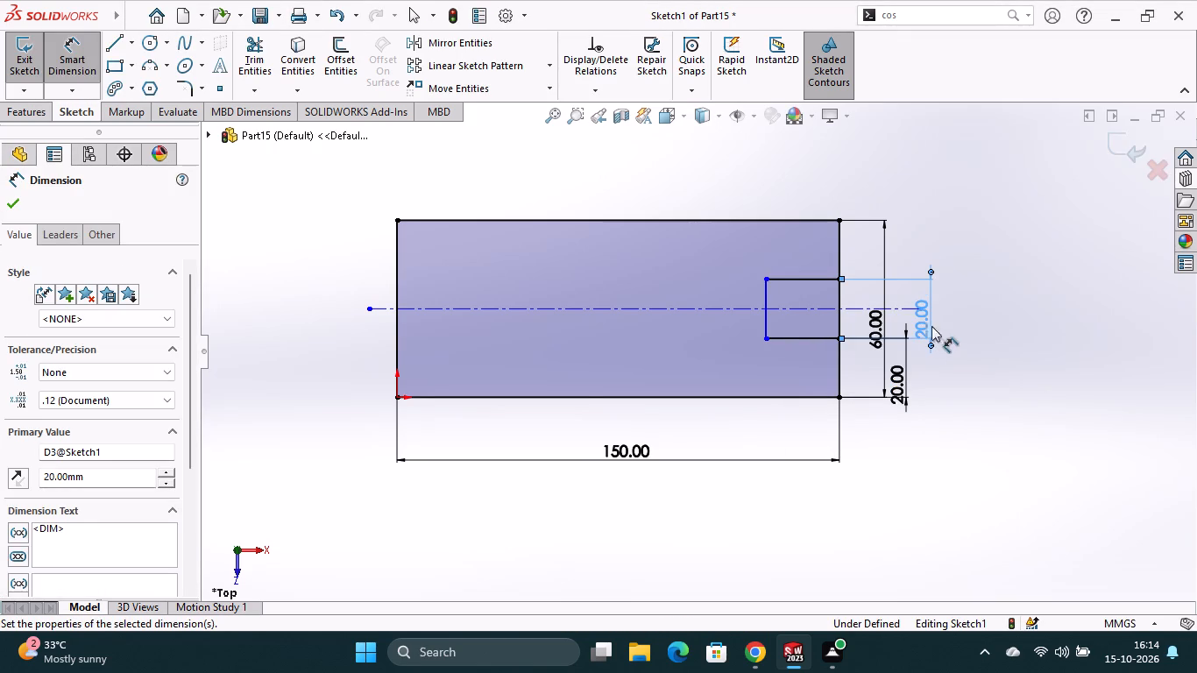
key(Escape)
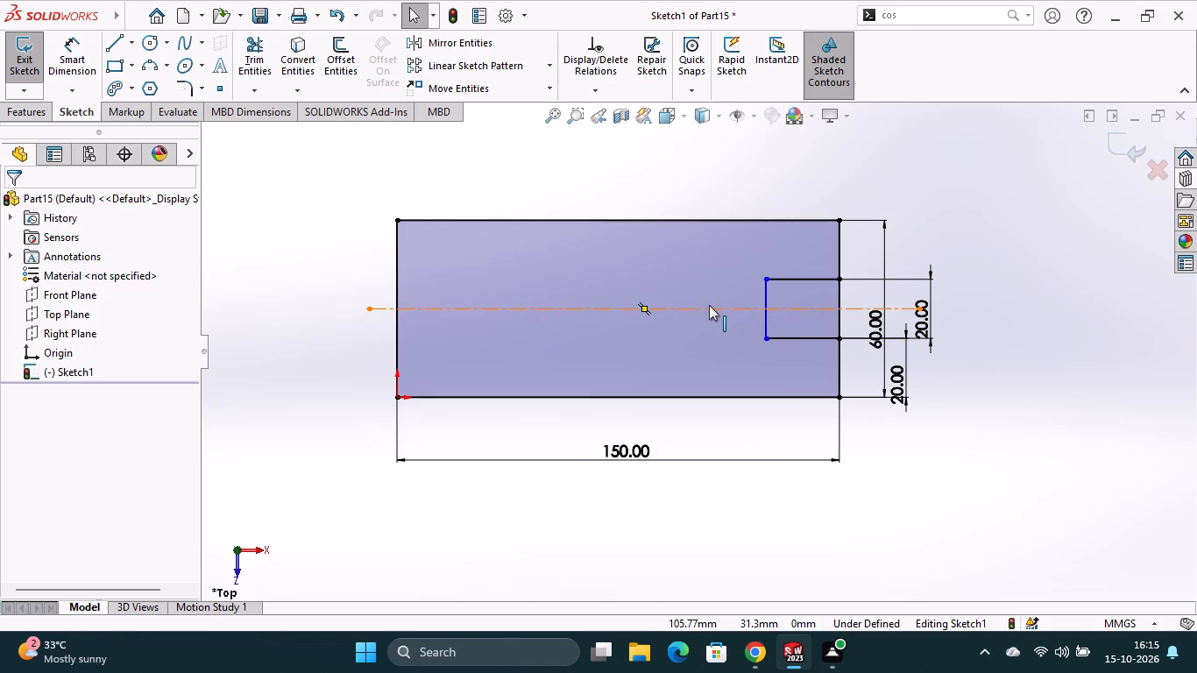
Dimension the notch's depth from the rectangle's short side to 10 mm.
click(77, 67)
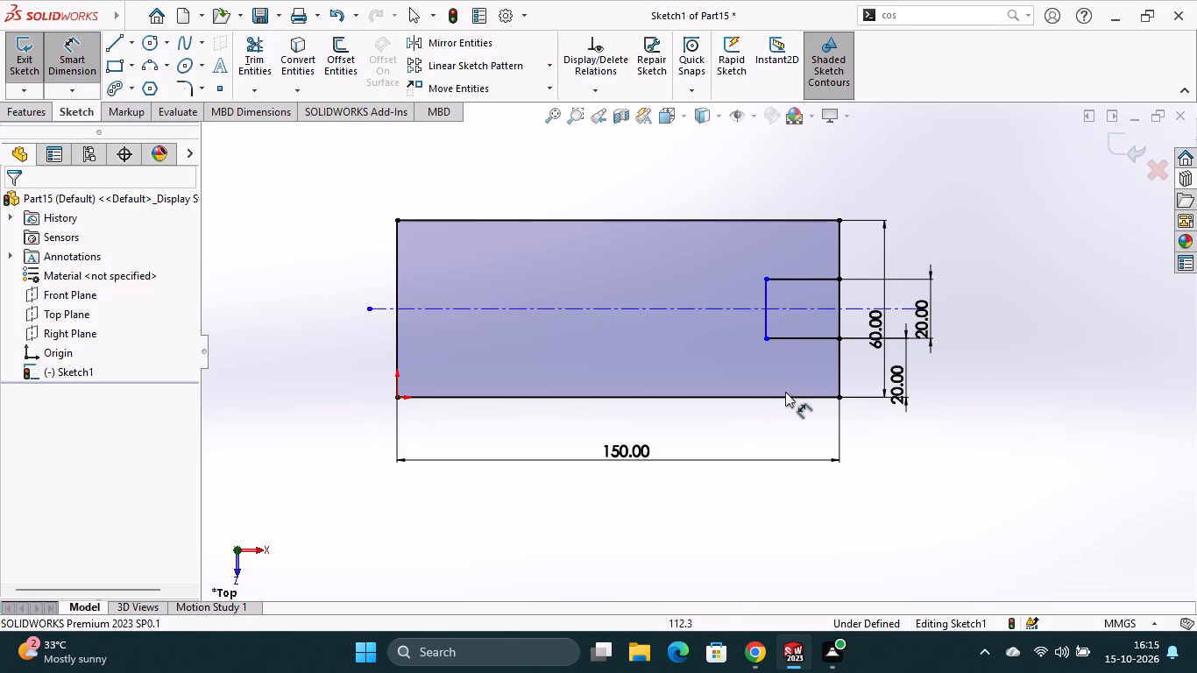
click(838, 260)
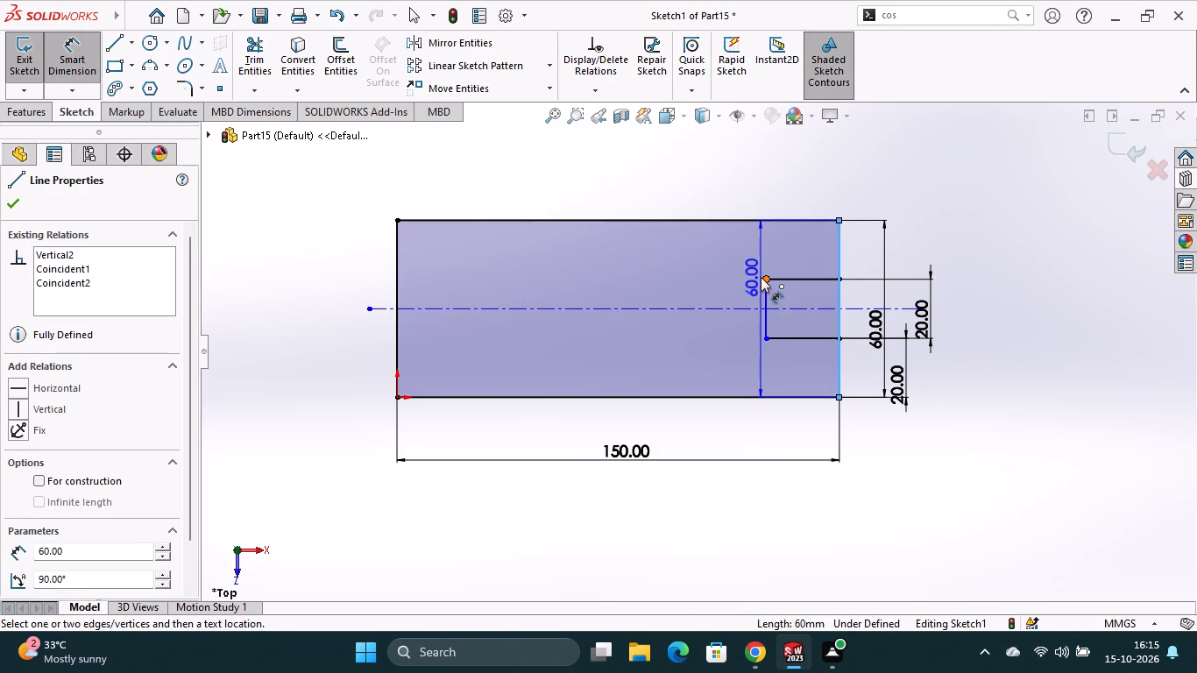
click(765, 279)
click(803, 264)
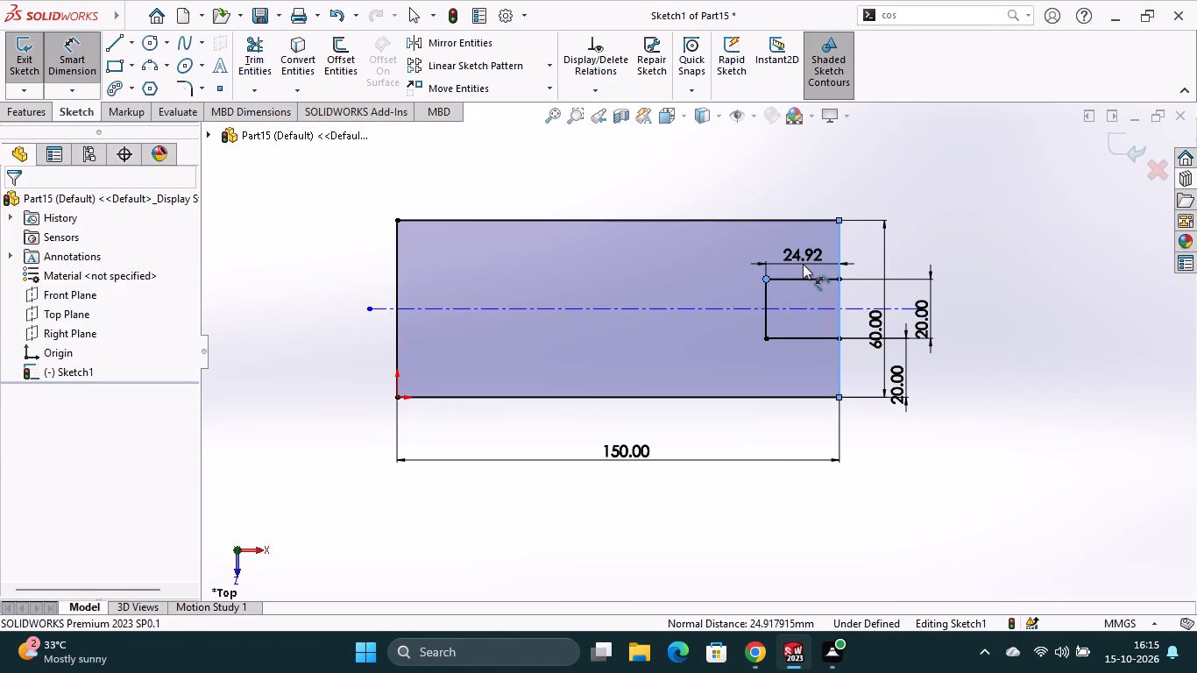
text(10)
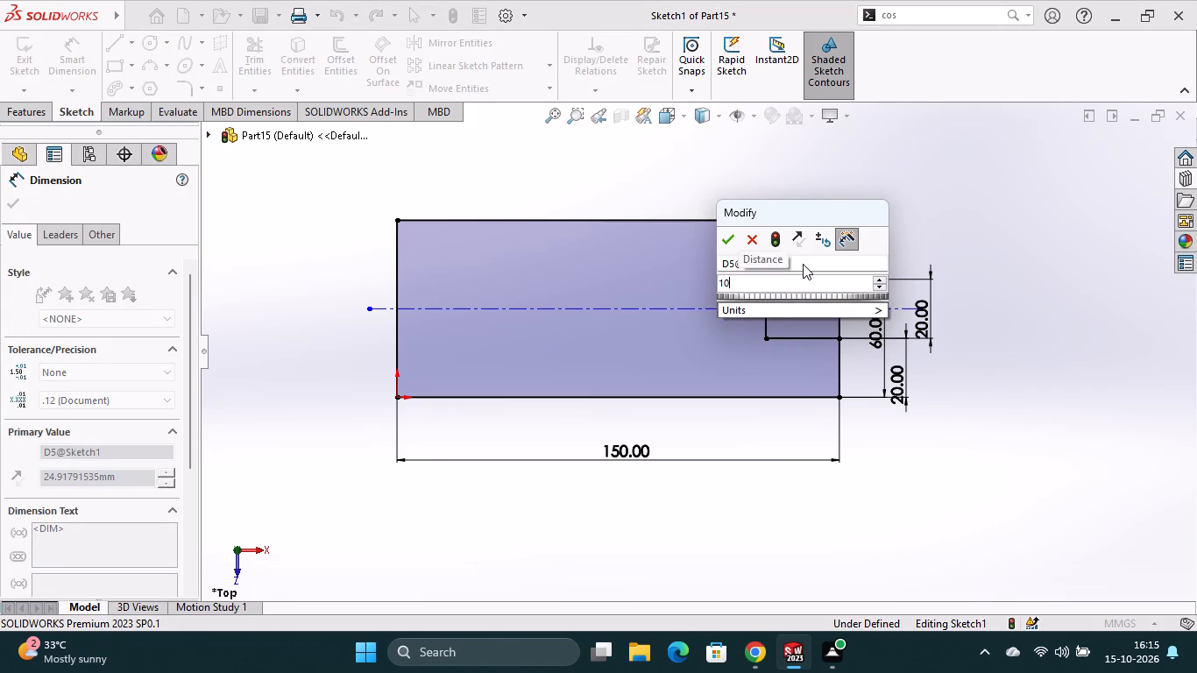
key(Return)
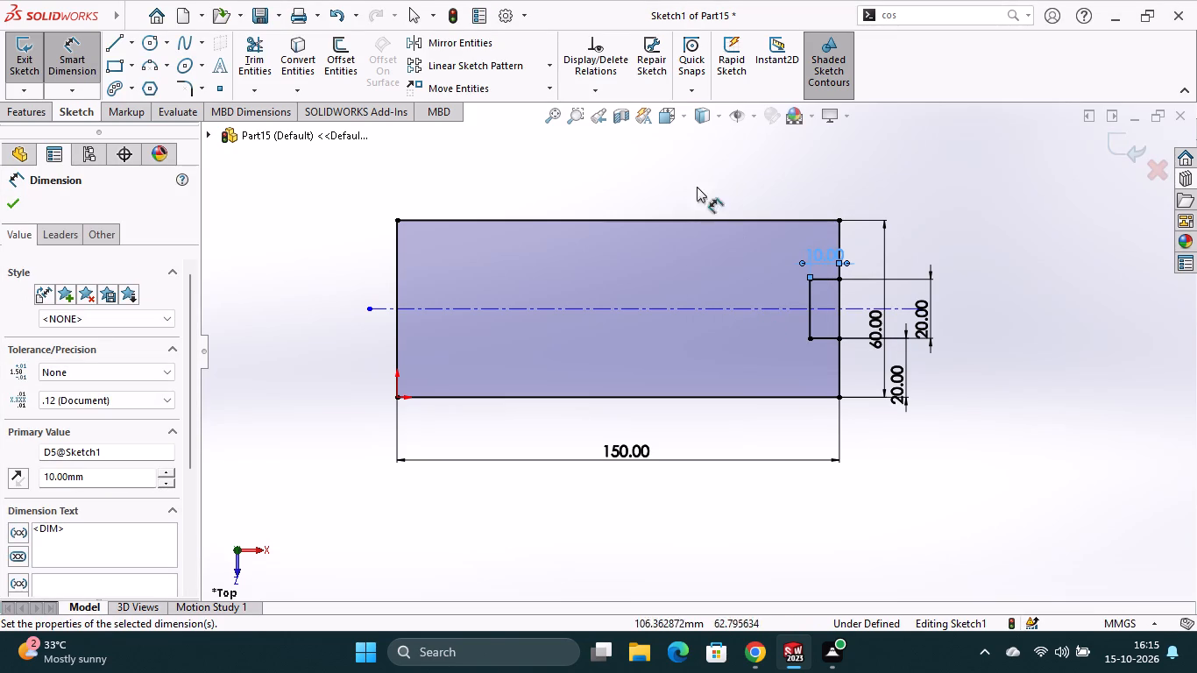
Trim away the short-side segment across the notch opening so the profile is open there.
click(262, 56)
click(840, 297)
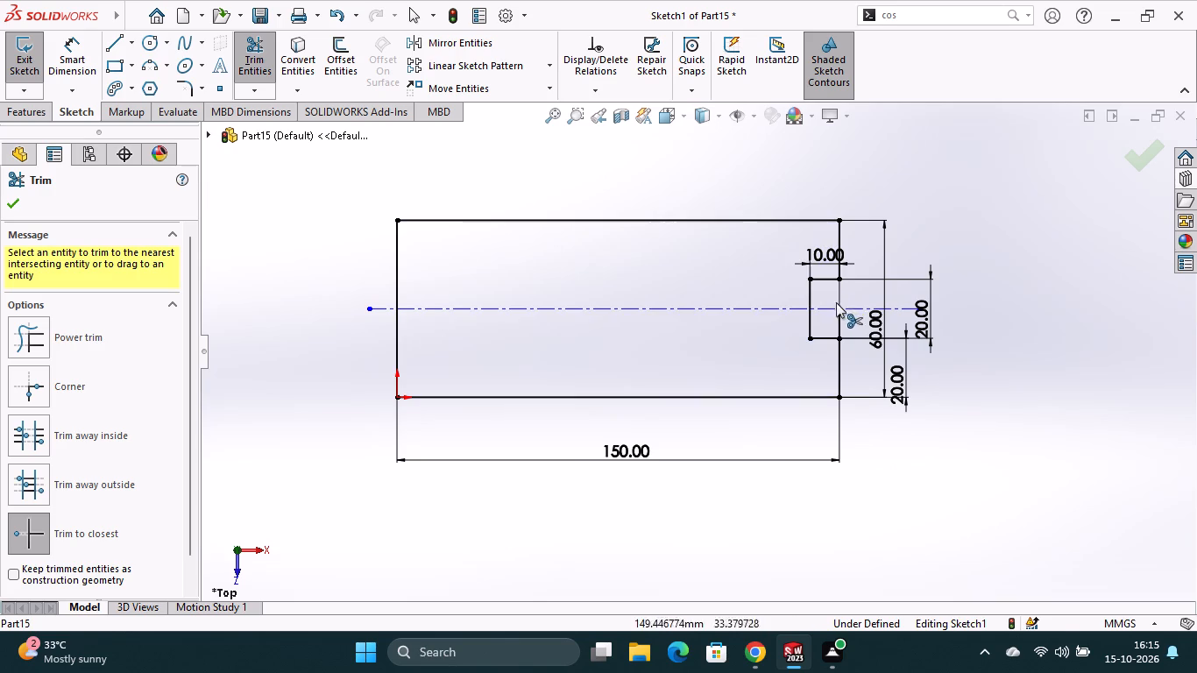
click(839, 328)
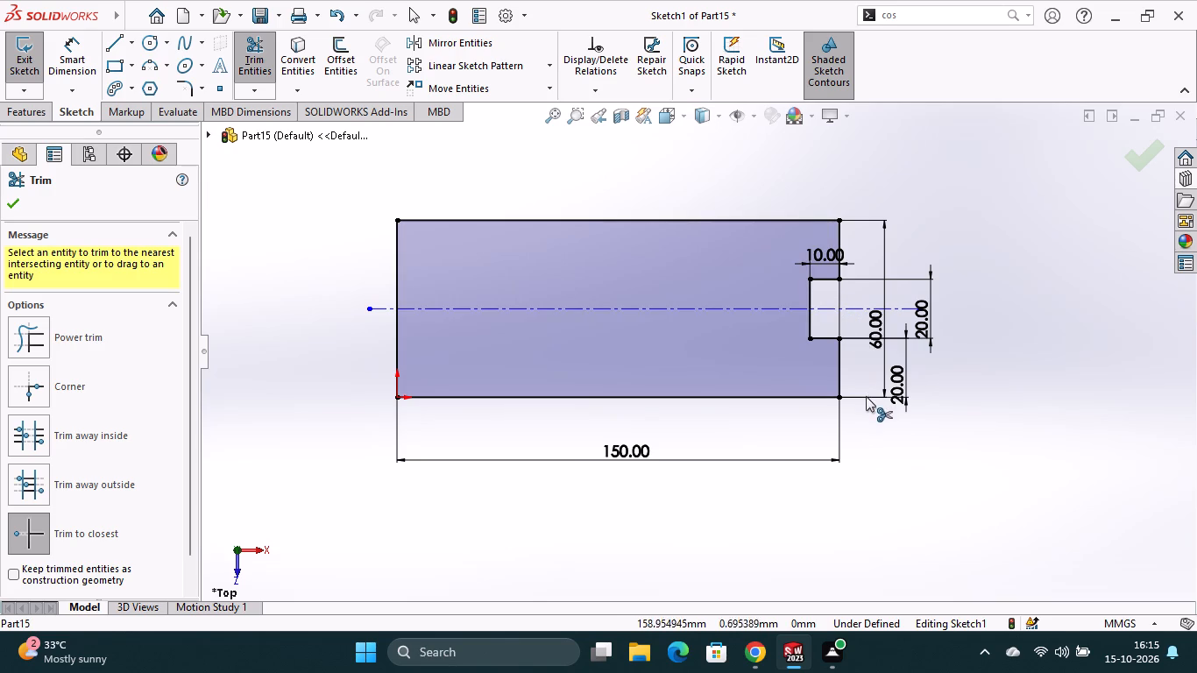
key(Escape)
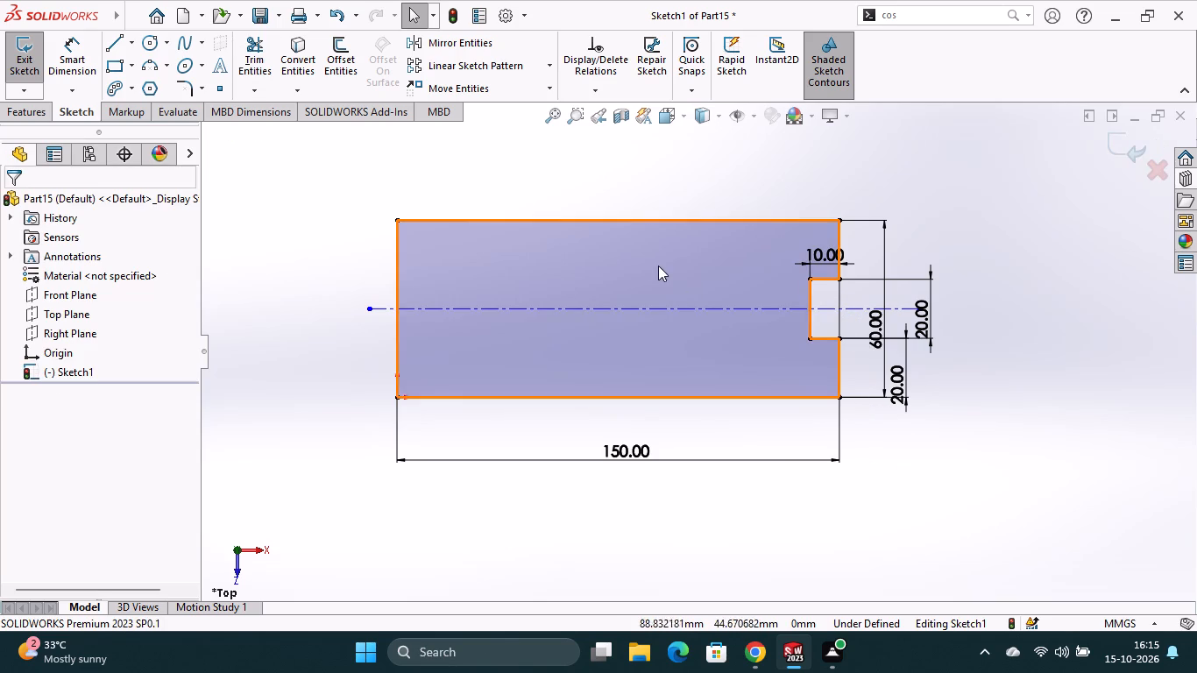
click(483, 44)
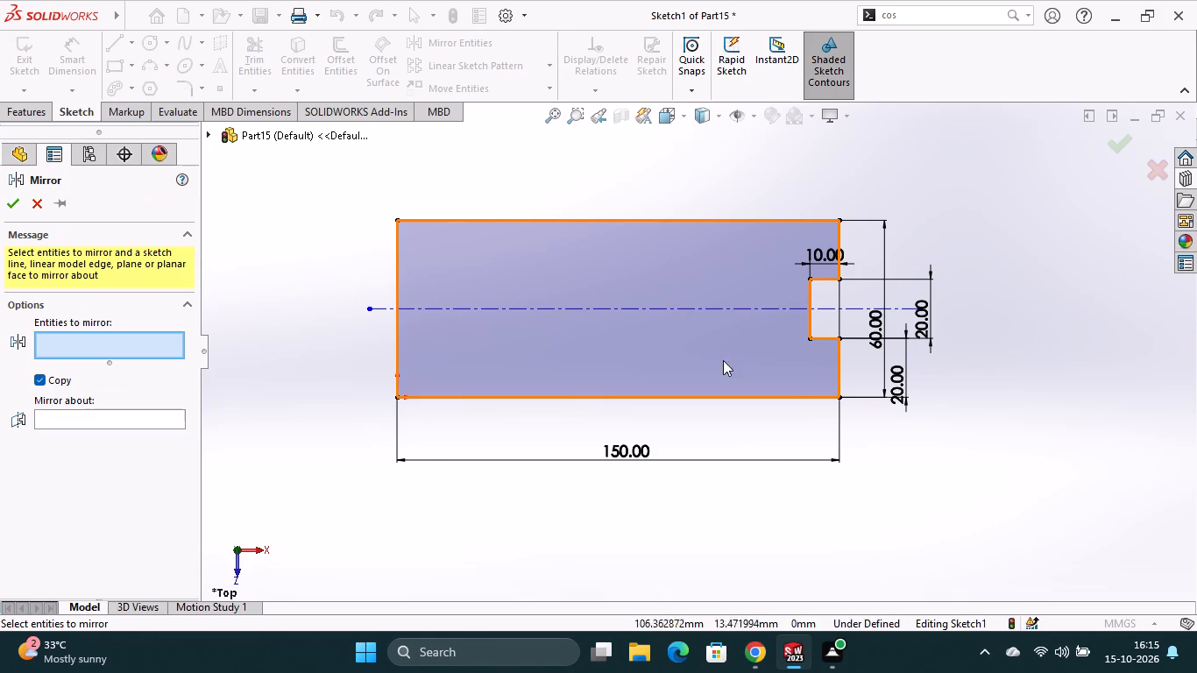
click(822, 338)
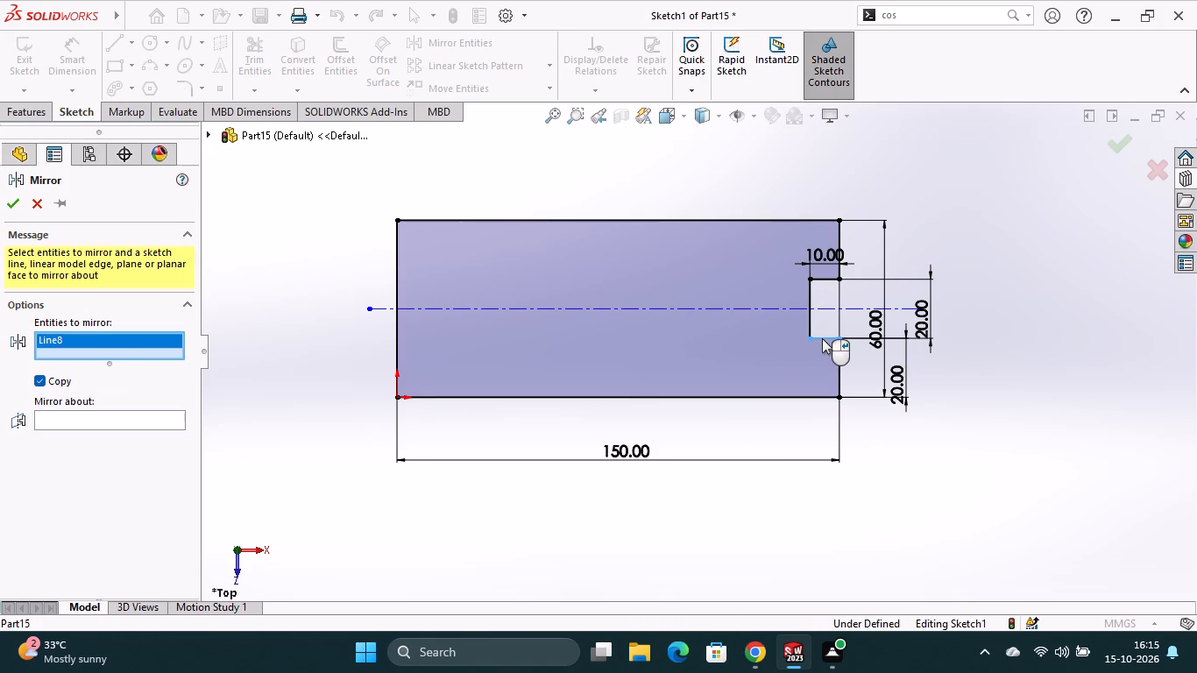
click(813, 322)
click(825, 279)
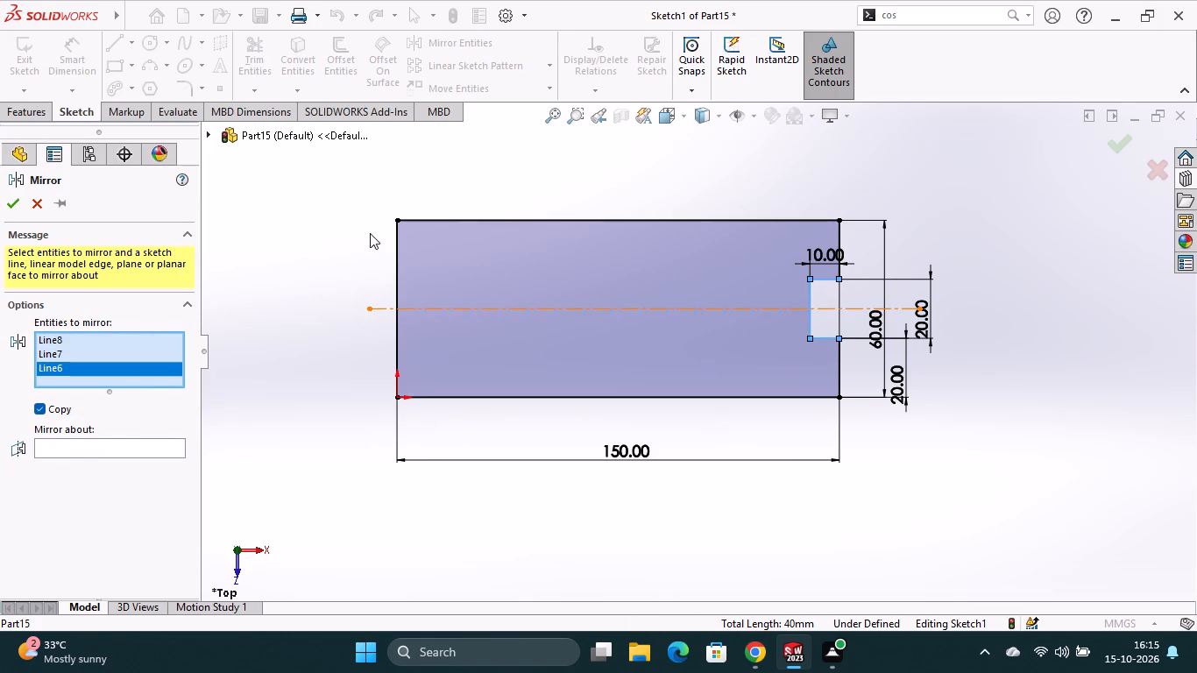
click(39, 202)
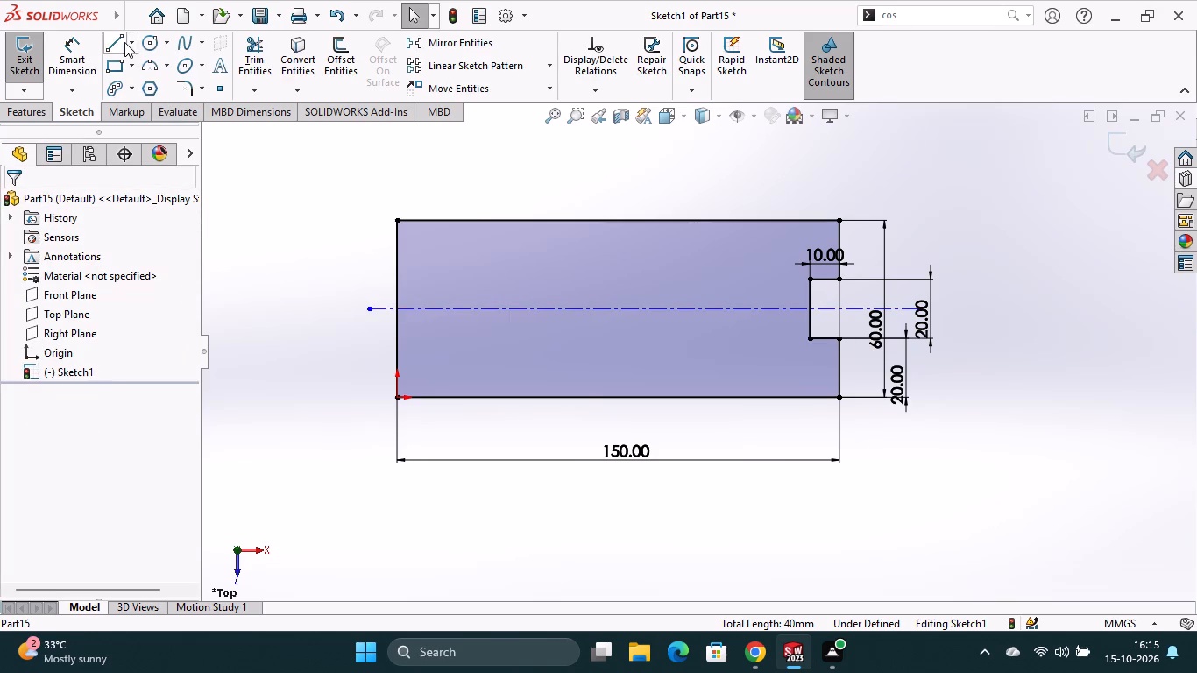
Sketch a vertical centerline from the midpoint of the rectangle's lower edge up past the horizontal centerline.
click(129, 52)
click(139, 90)
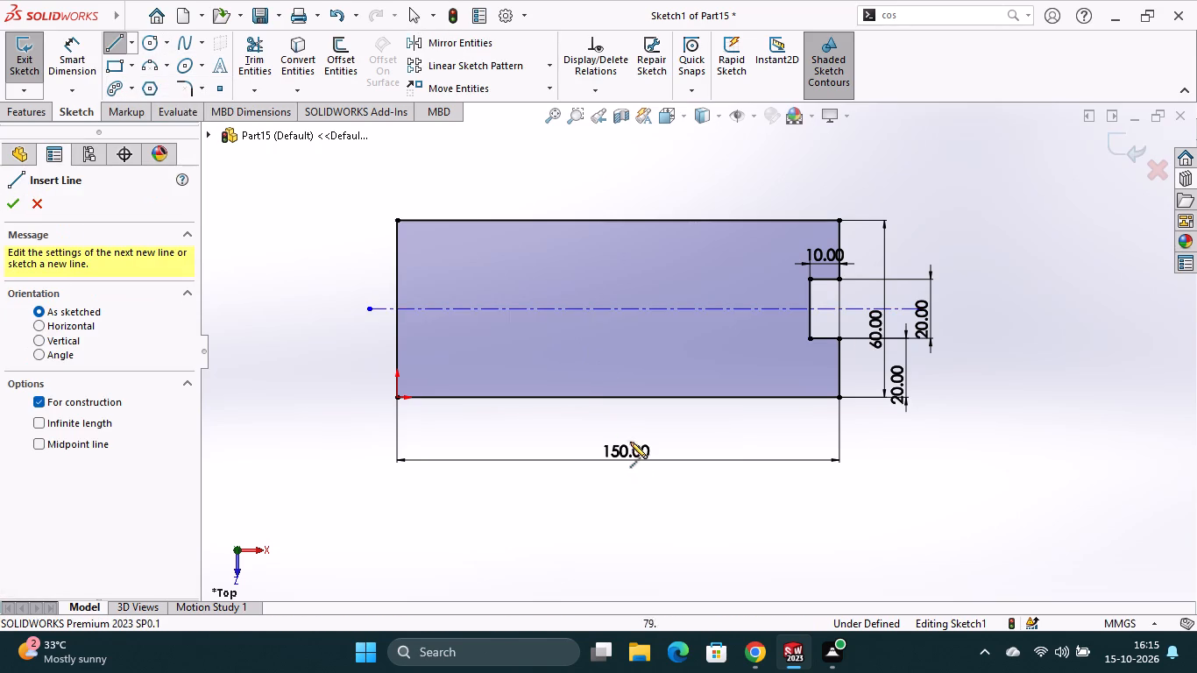
click(618, 396)
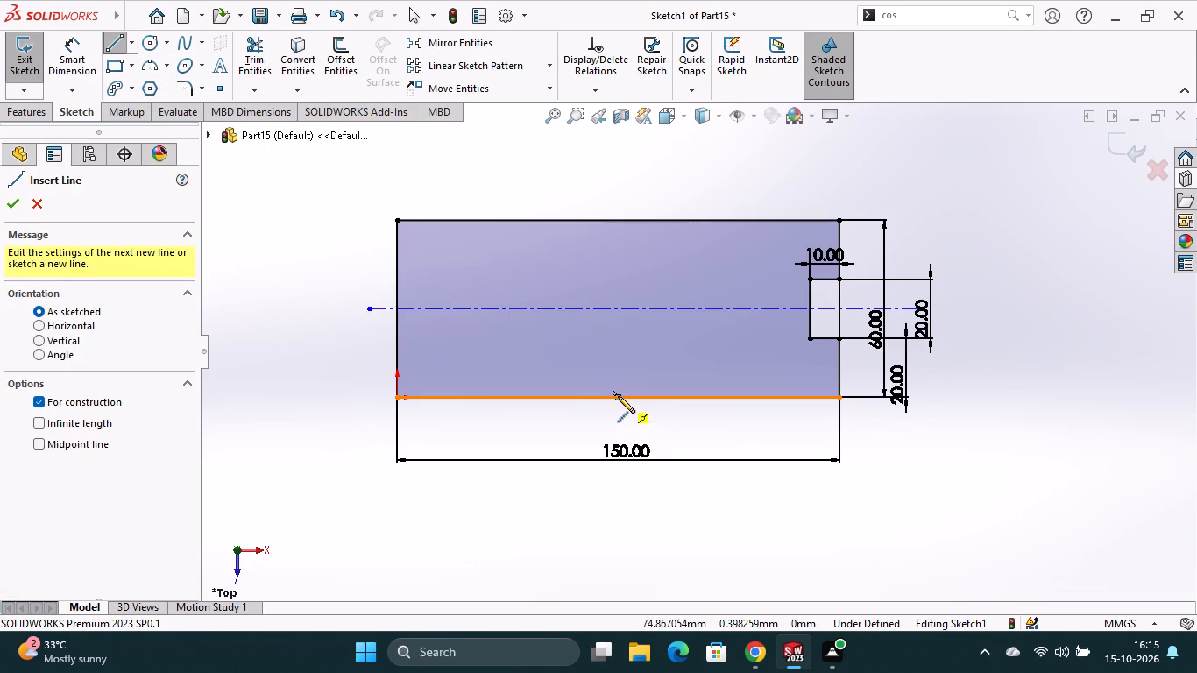
click(621, 270)
key(Escape)
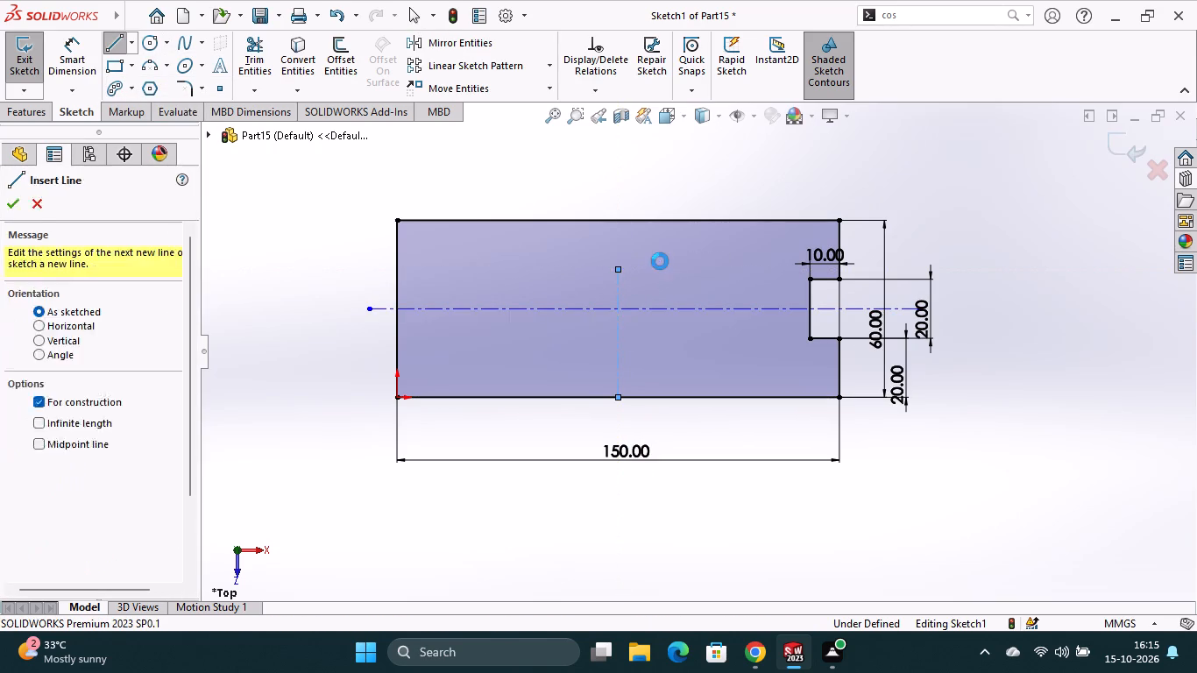
Mirror the three notch lines about the vertical centerline to copy the notch onto the opposite short side.
click(463, 44)
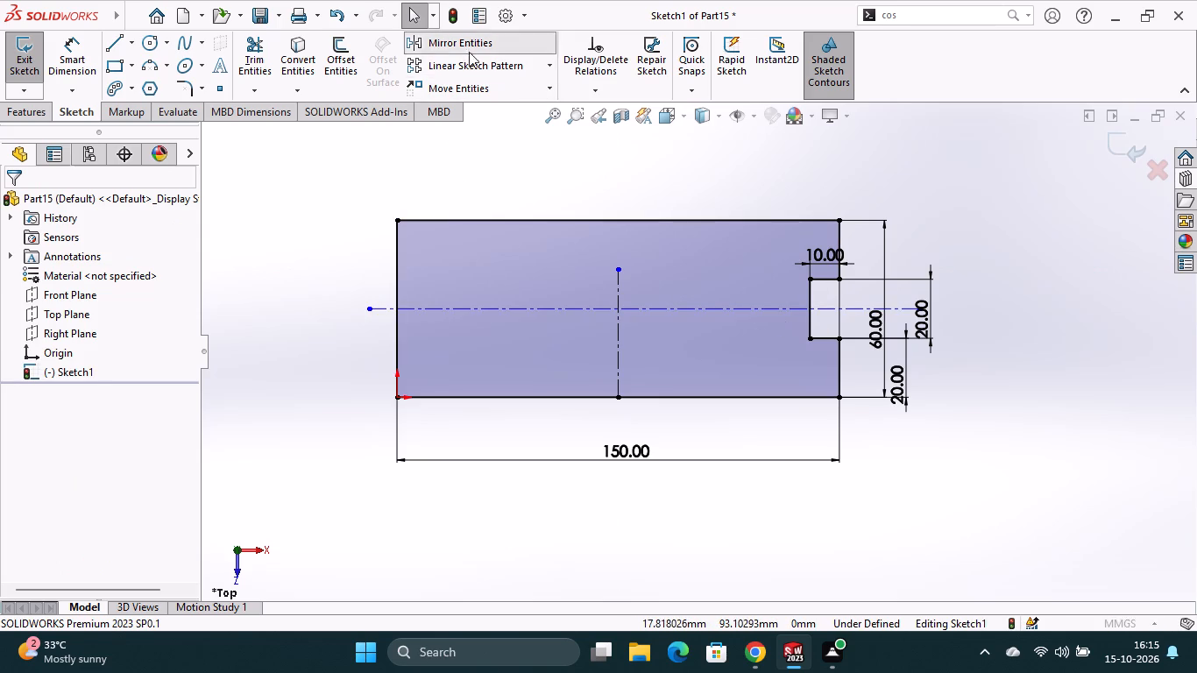
click(825, 337)
click(805, 322)
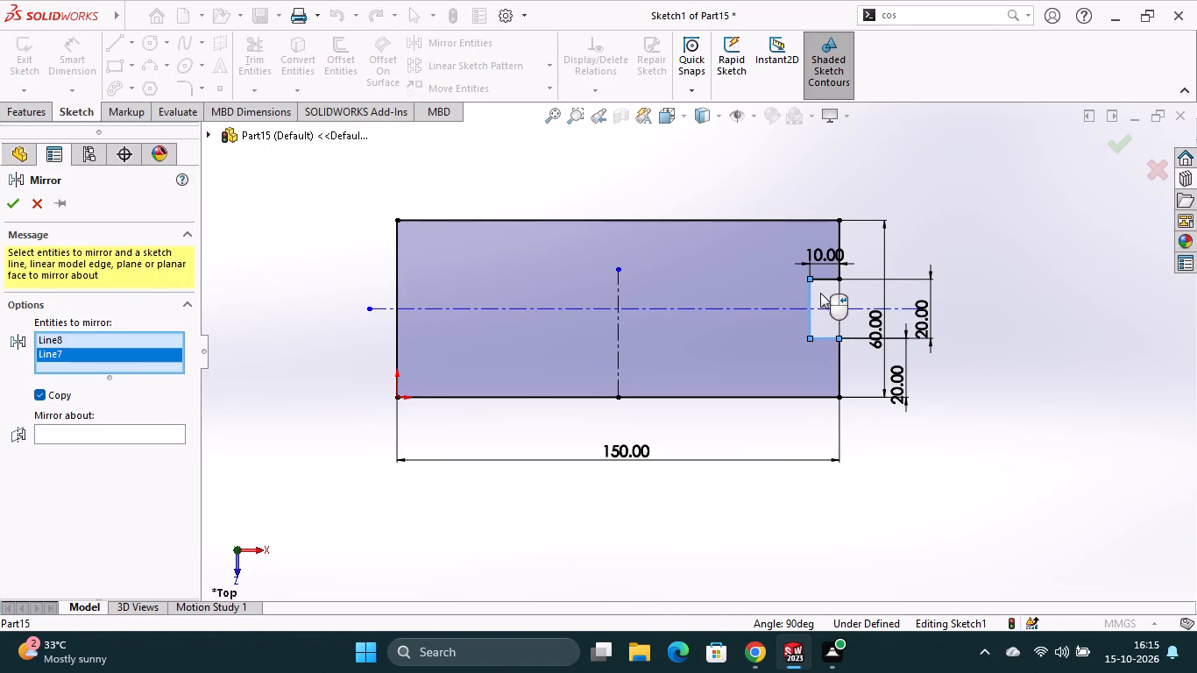
click(822, 279)
click(117, 447)
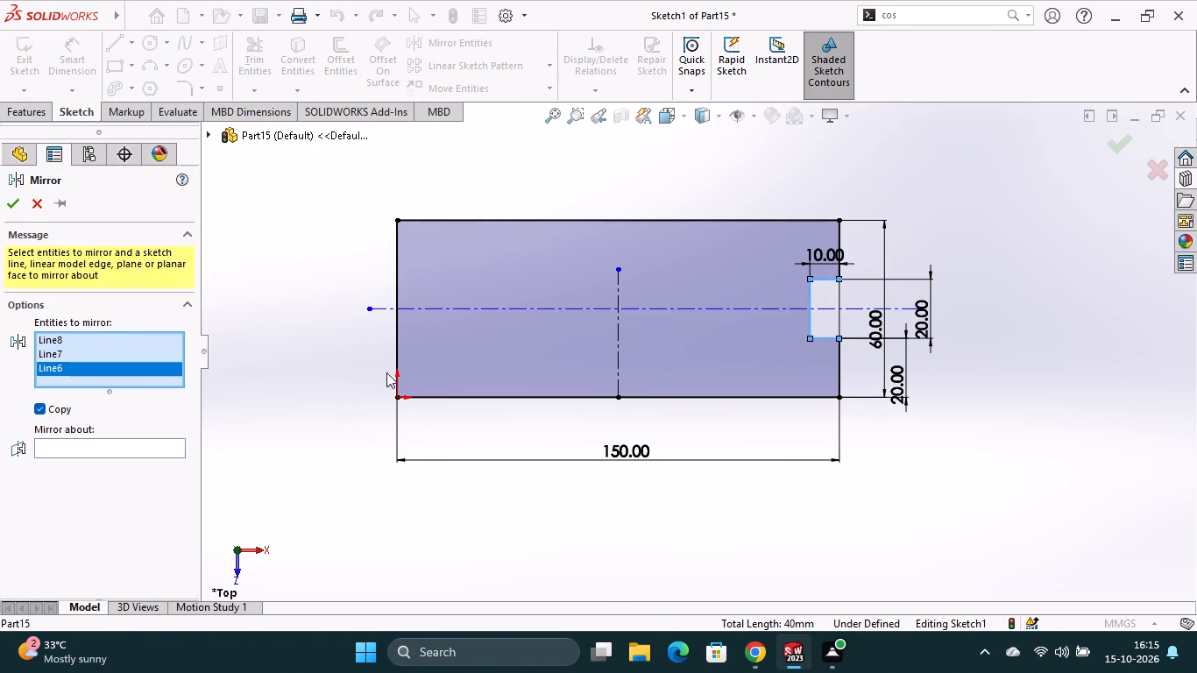
click(618, 351)
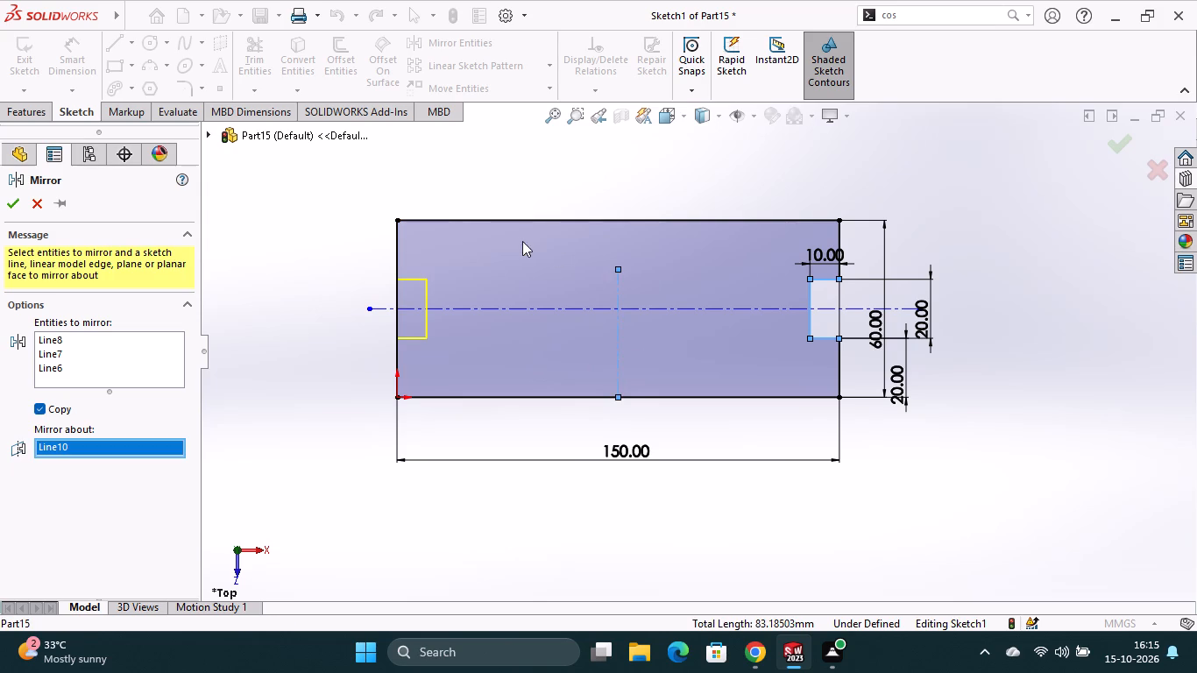
click(1124, 145)
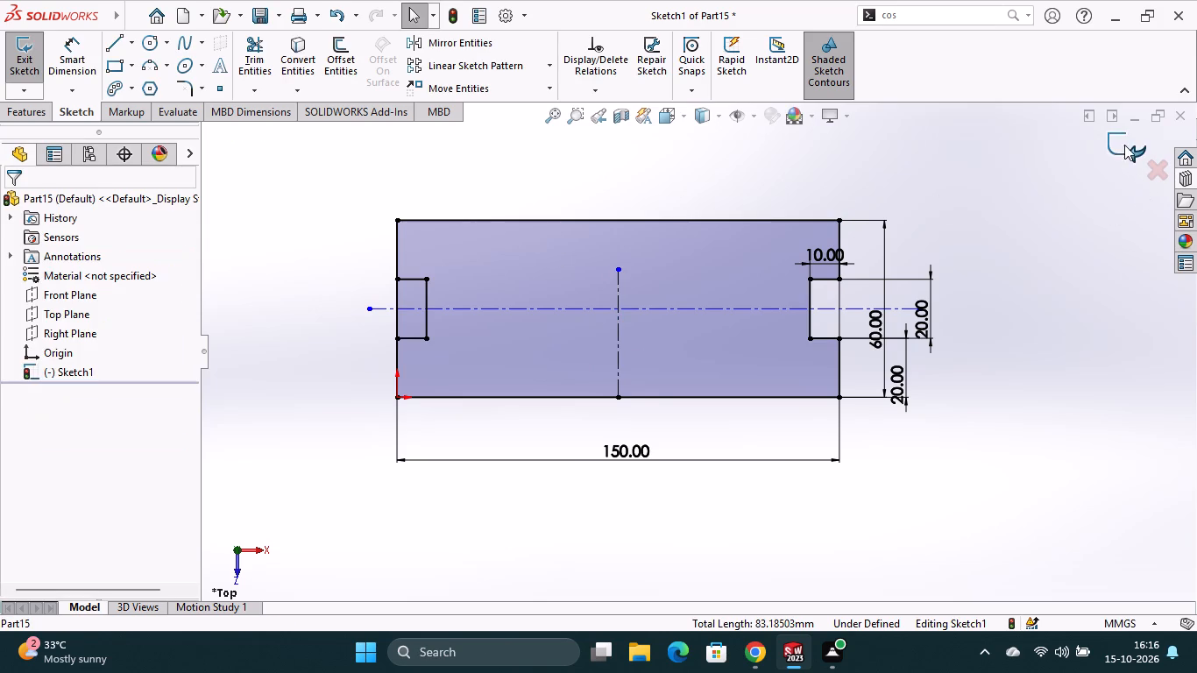
Trim away both short-side segments across the mirrored notch's opening, using Trim to closest.
click(260, 66)
click(393, 289)
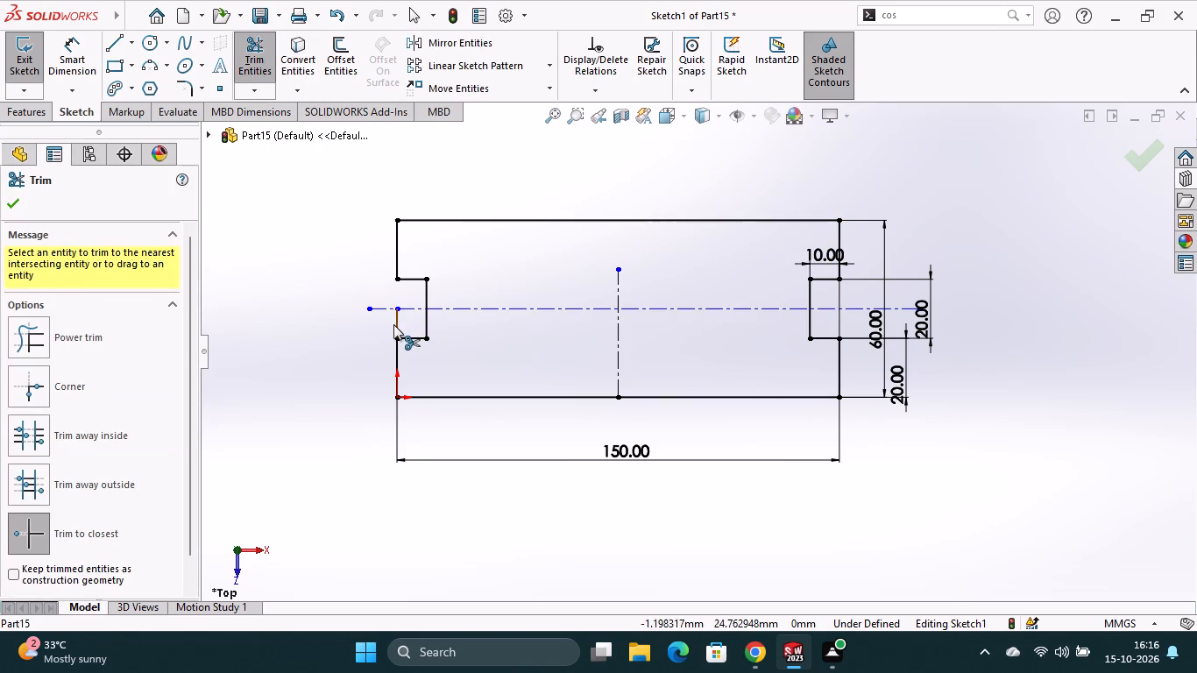
click(396, 322)
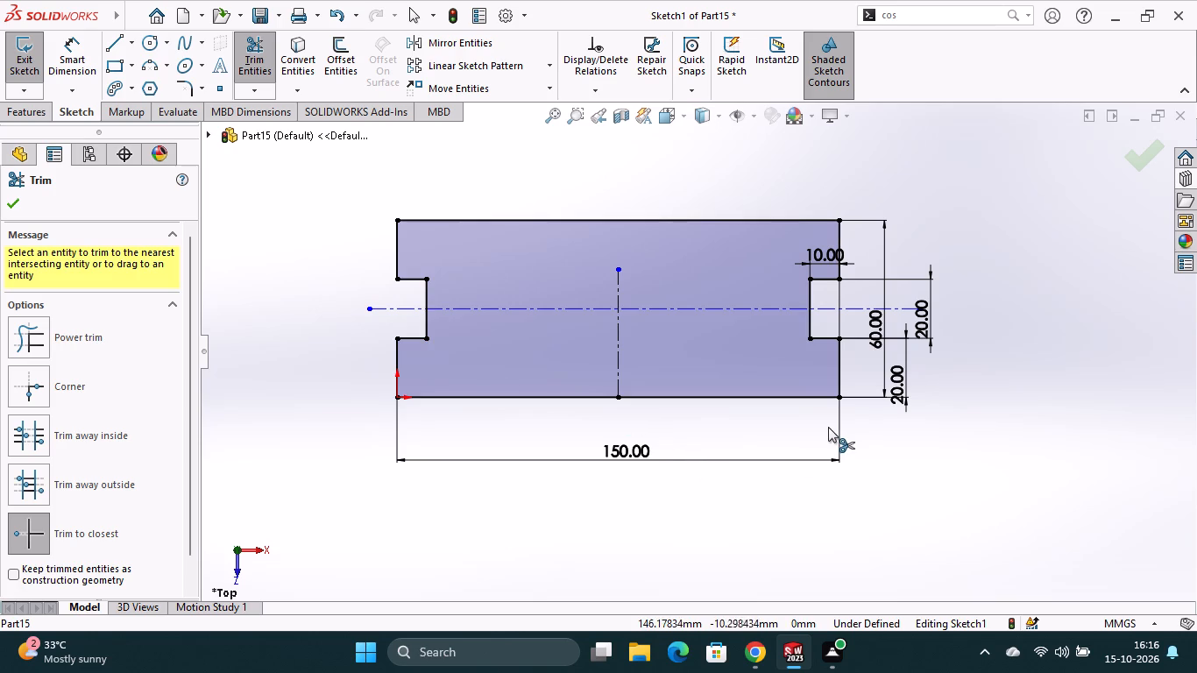
Extrude the double-notched profile 10 mm as a boss with the Mid Plane end condition.
click(30, 114)
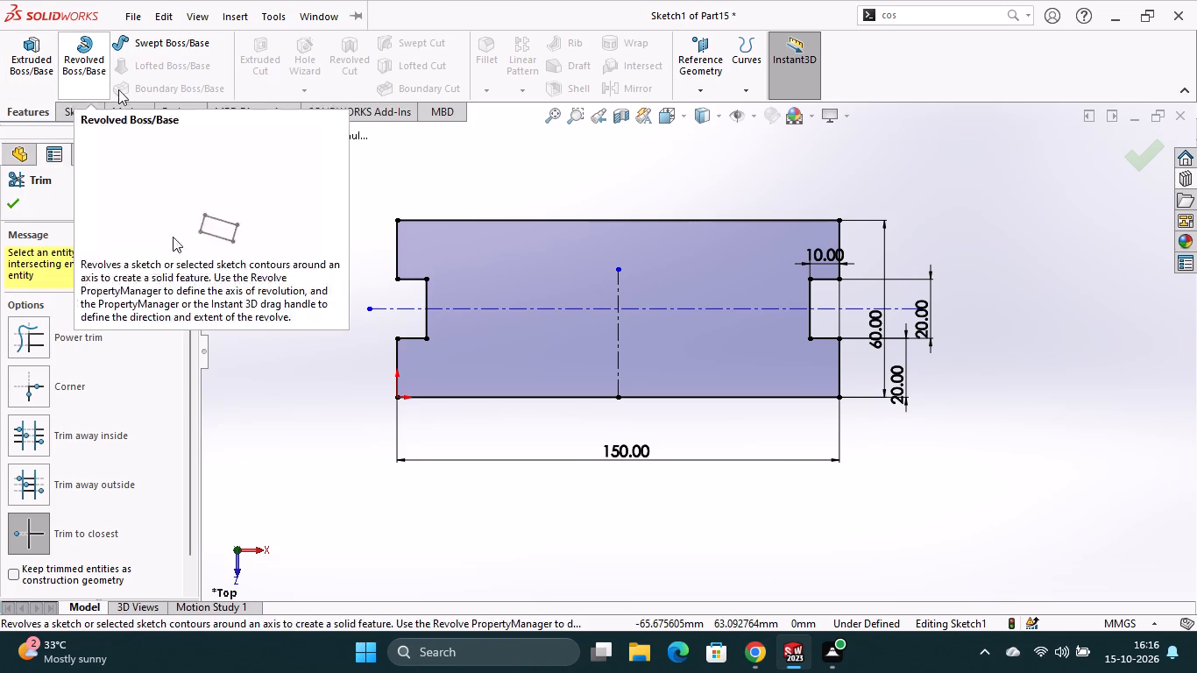
click(48, 77)
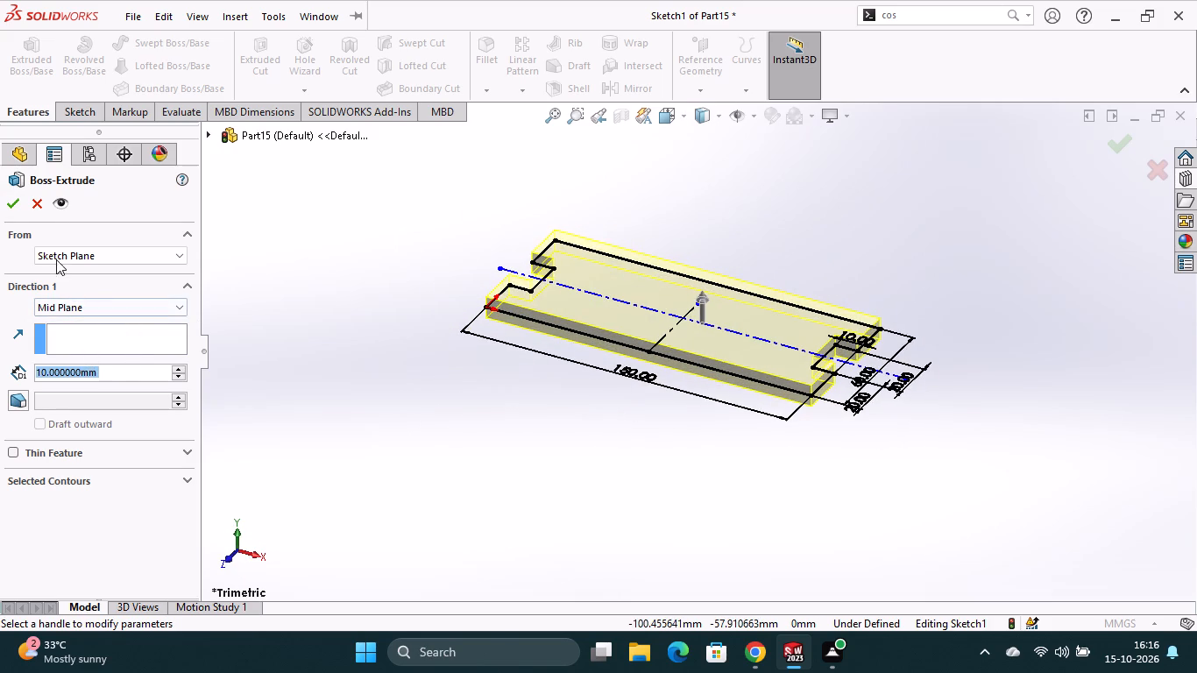
click(18, 207)
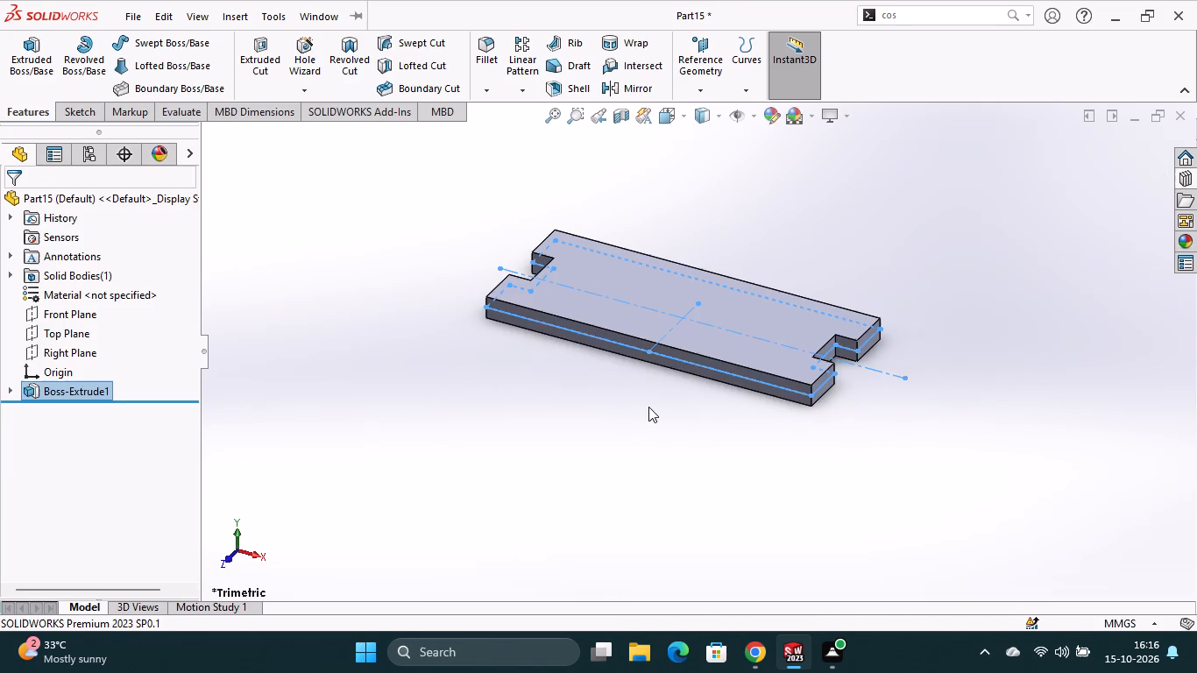
key(Escape)
Draft the plate's front long side face by 15 degrees, using the bottom face as the neutral plane.
click(572, 68)
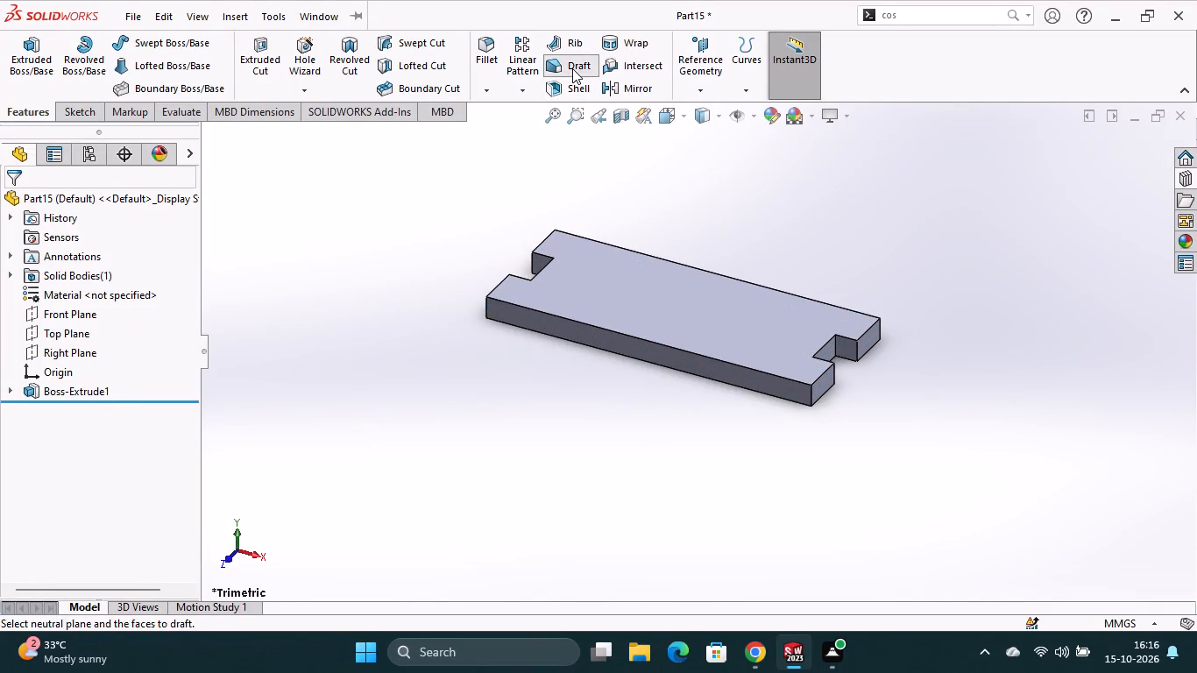
middle_drag(656, 423, 721, 253)
click(750, 358)
middle_drag(832, 246, 792, 287)
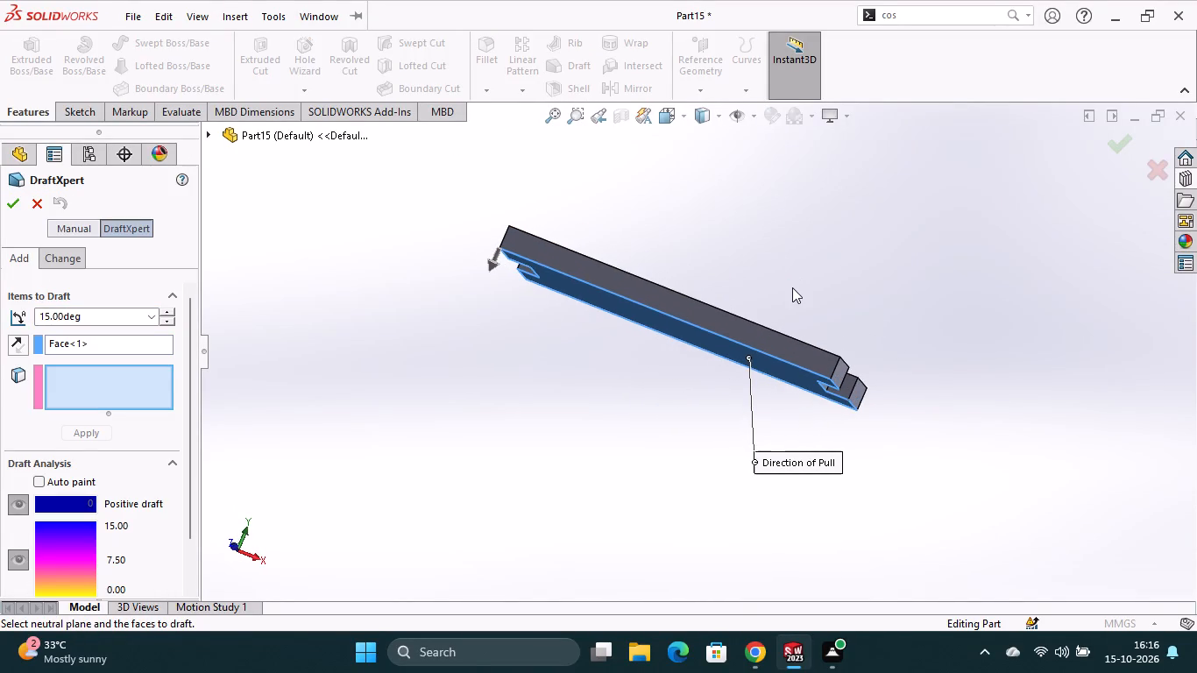
middle_drag(783, 282, 755, 312)
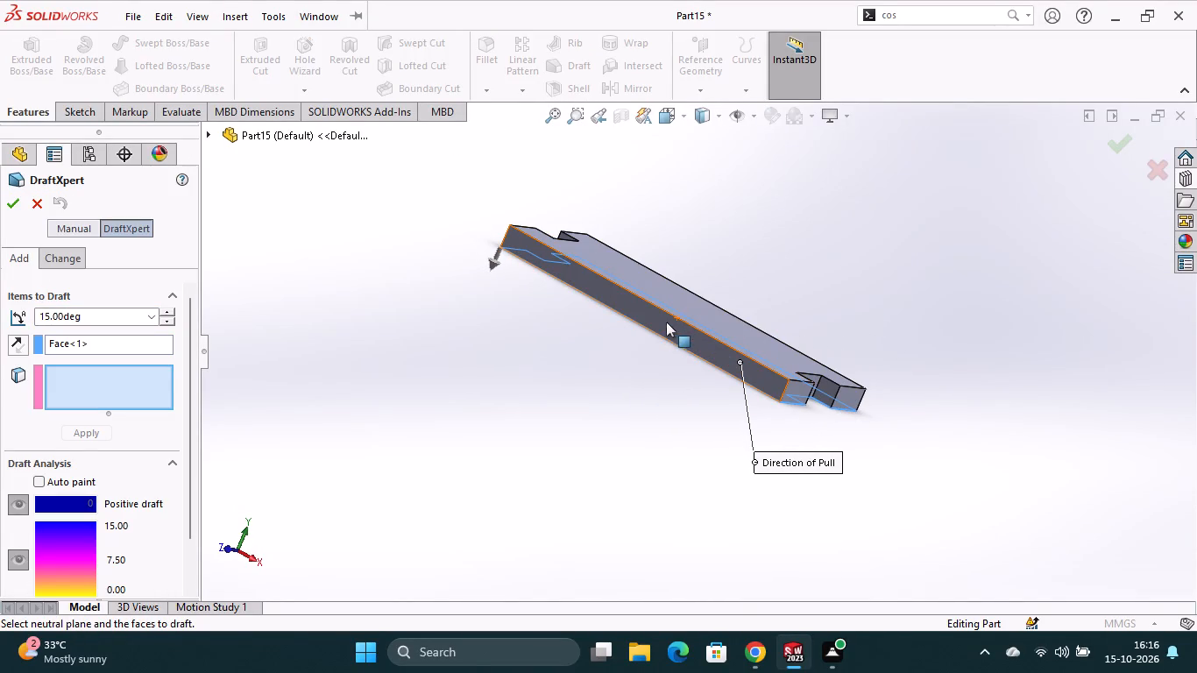
click(610, 294)
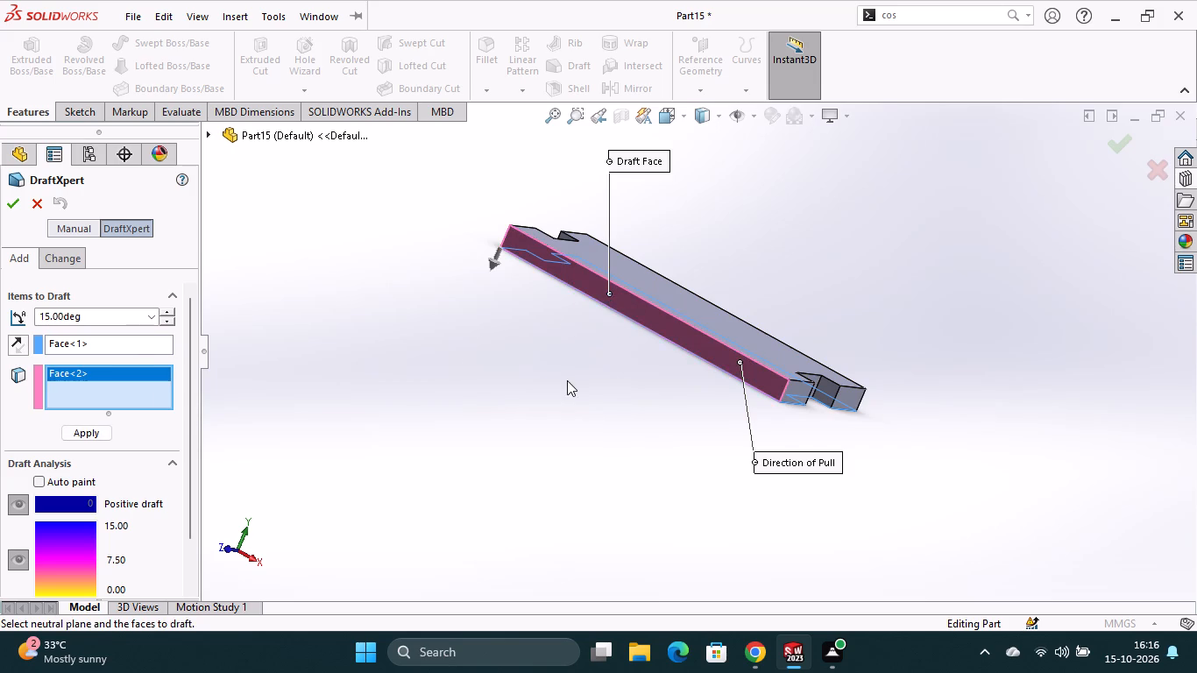
middle_drag(567, 381, 542, 405)
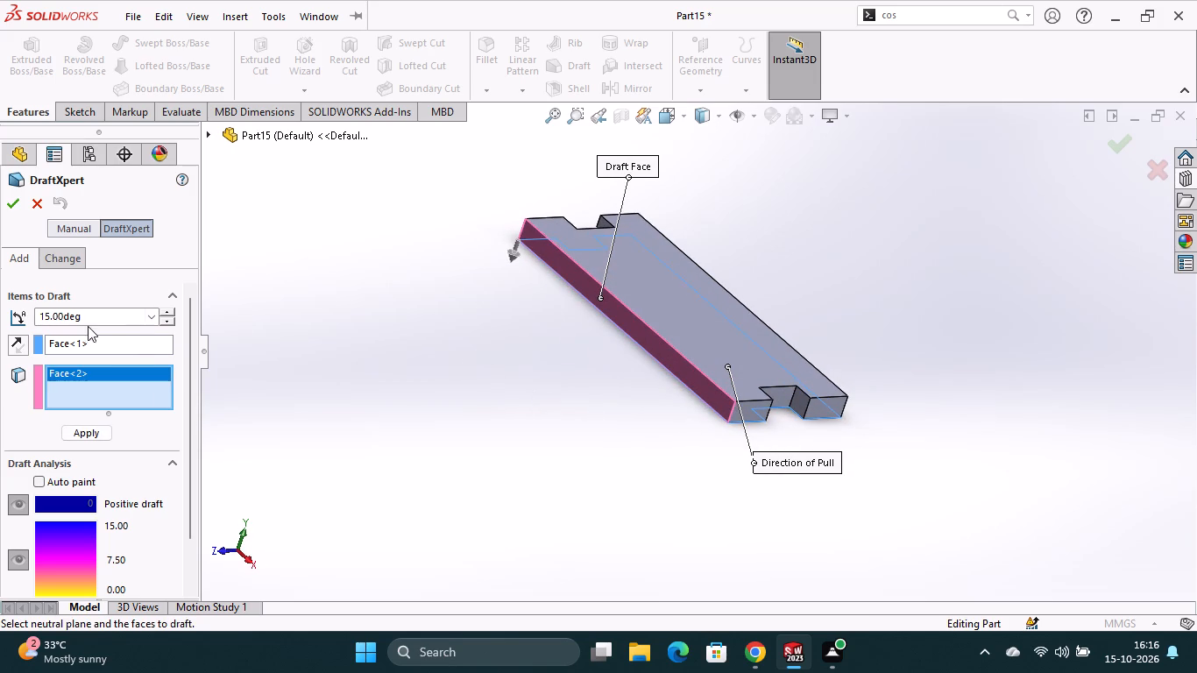
click(20, 202)
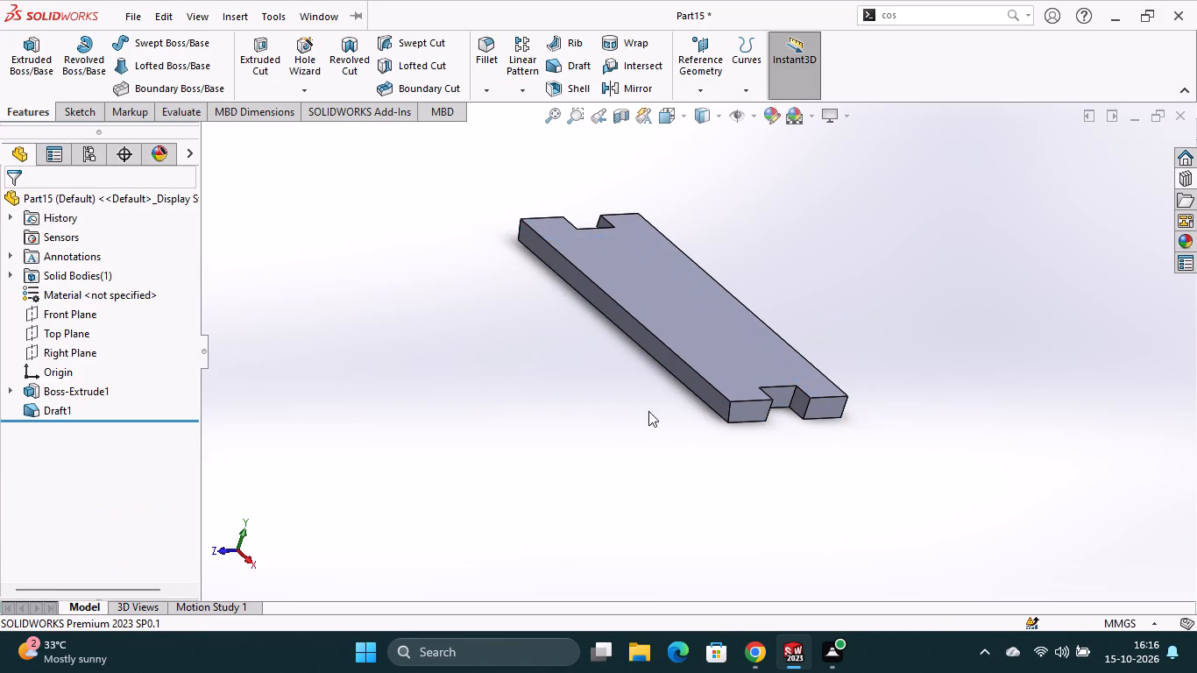
Edit the long side face's draft to reverse its direction of pull.
middle_drag(762, 451, 717, 463)
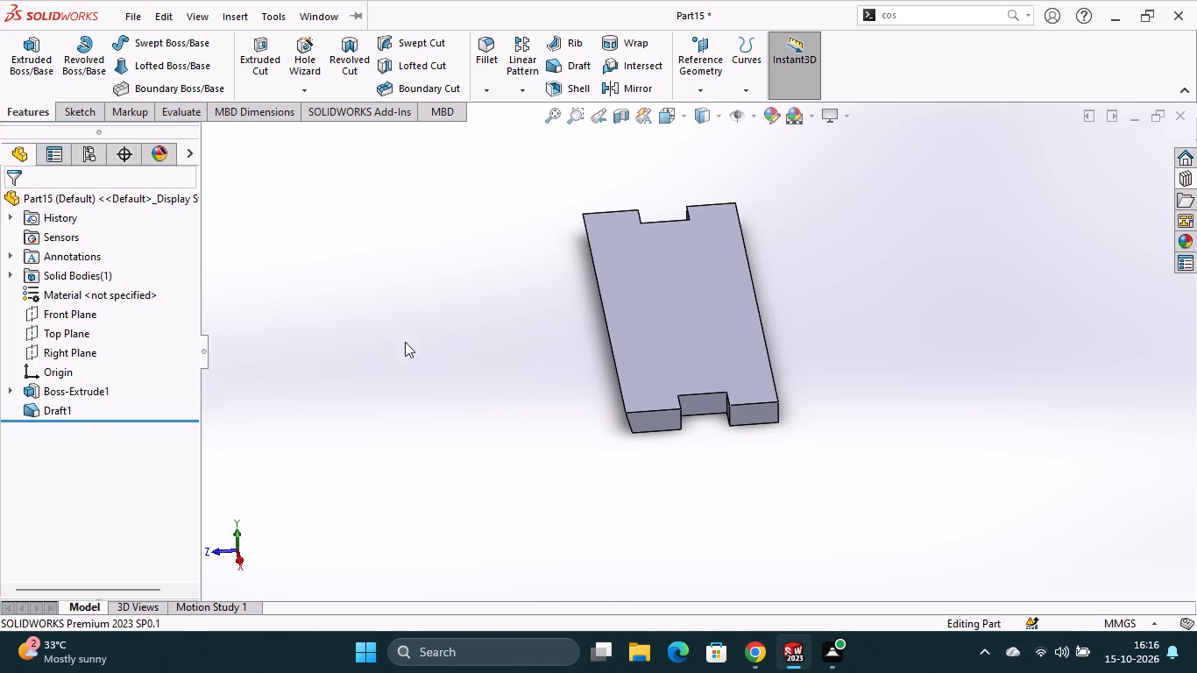
right_click(69, 413)
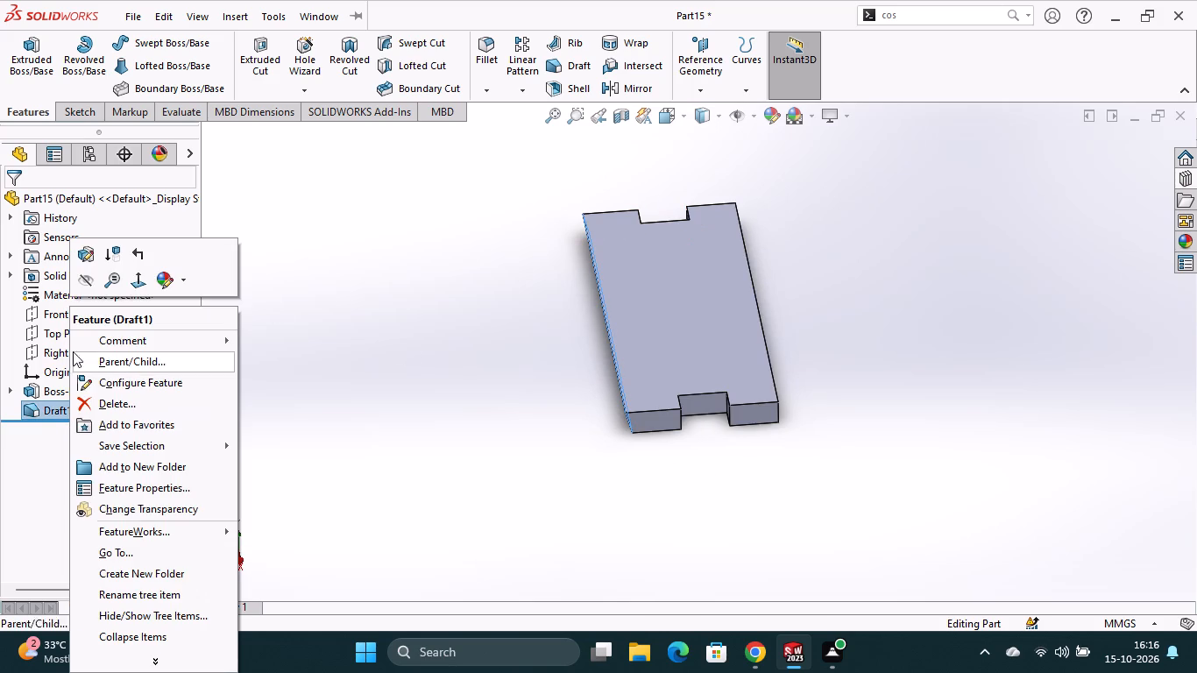
click(84, 259)
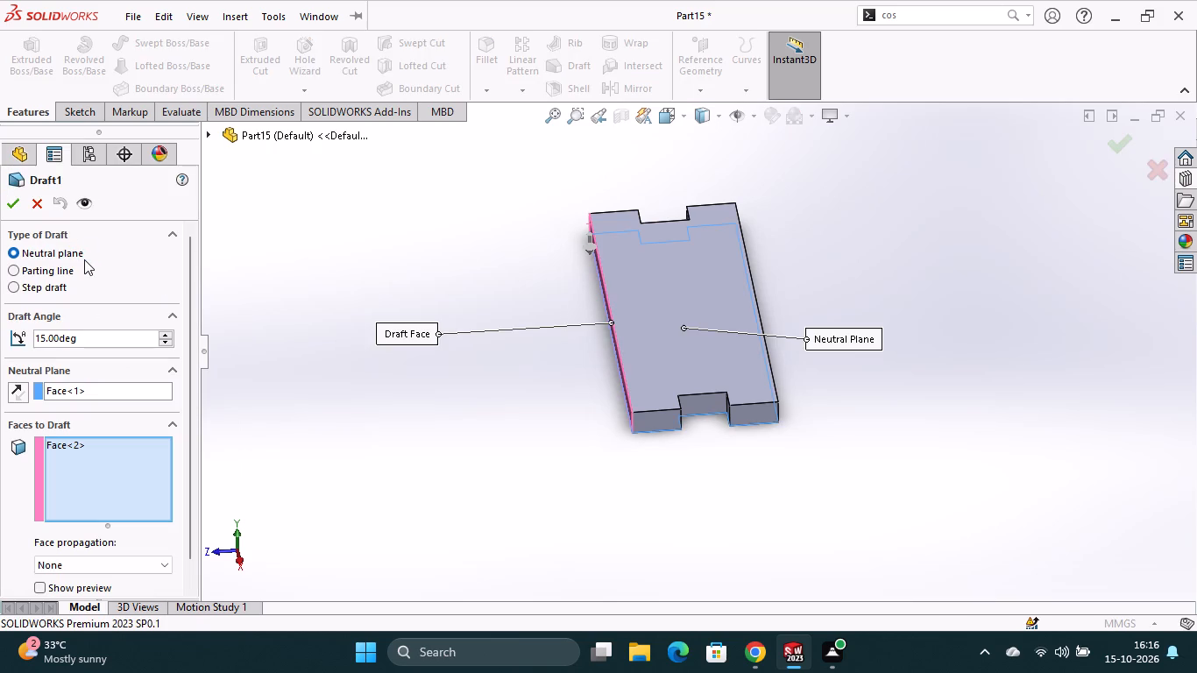
click(16, 391)
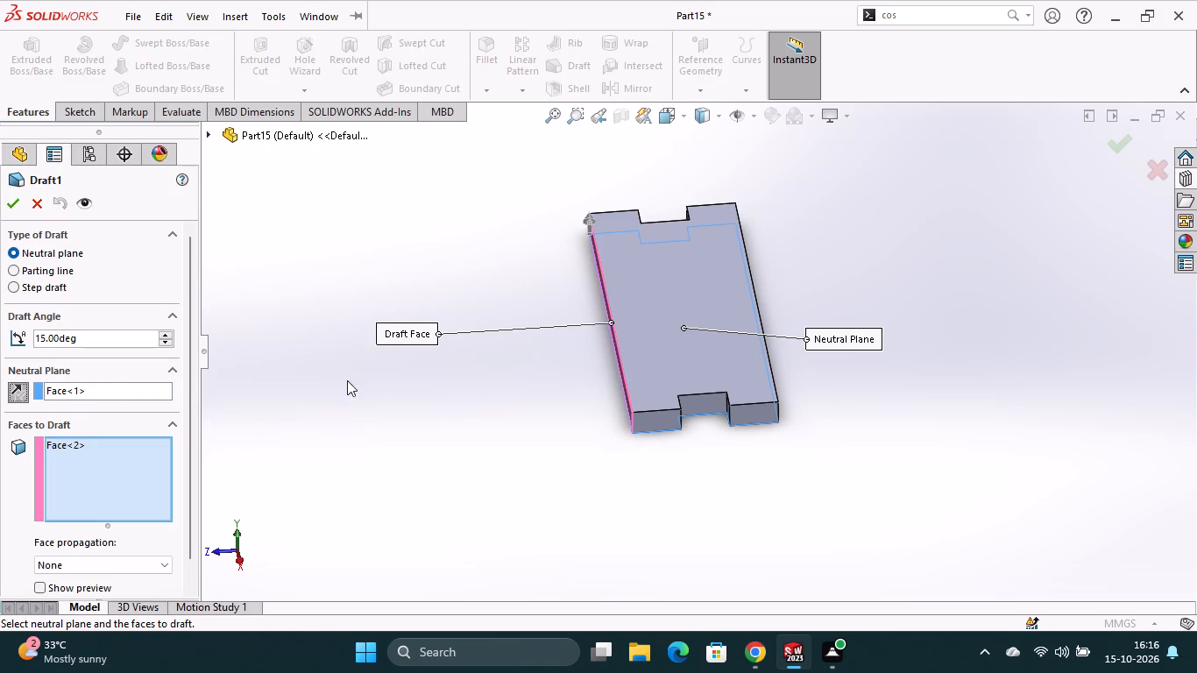
click(18, 207)
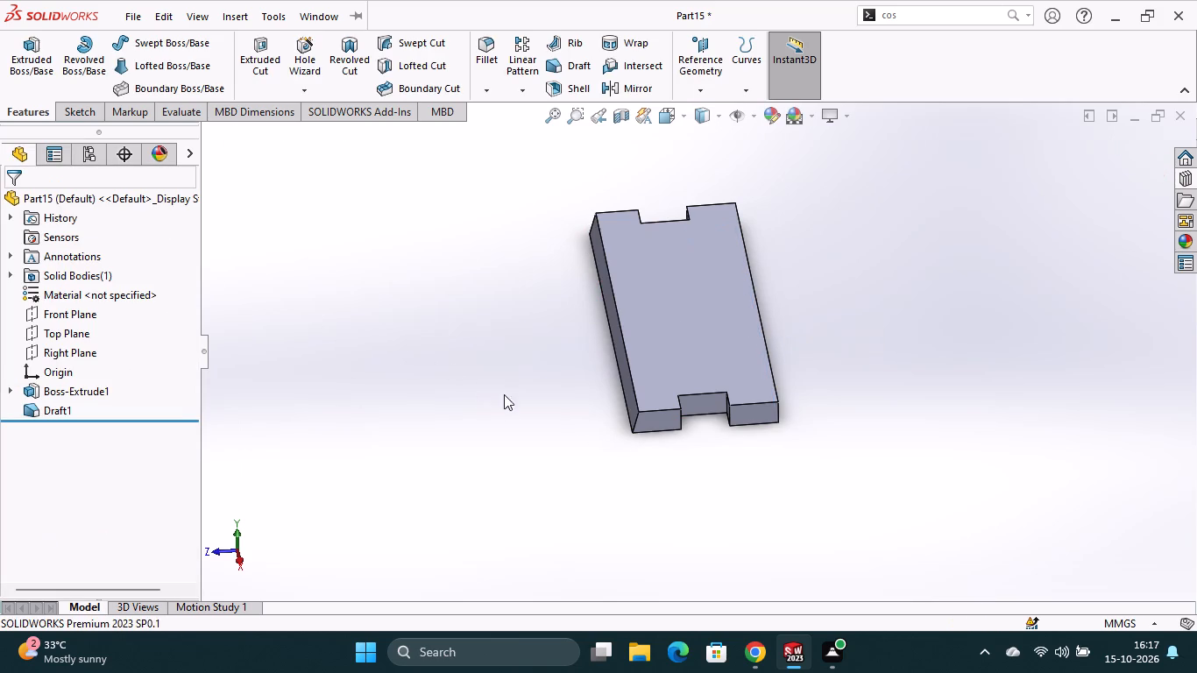
Draft the plate's remaining long side face by 15 degrees, using the bottom face as neutral plane with the pull direction reversed.
middle_drag(798, 487, 667, 477)
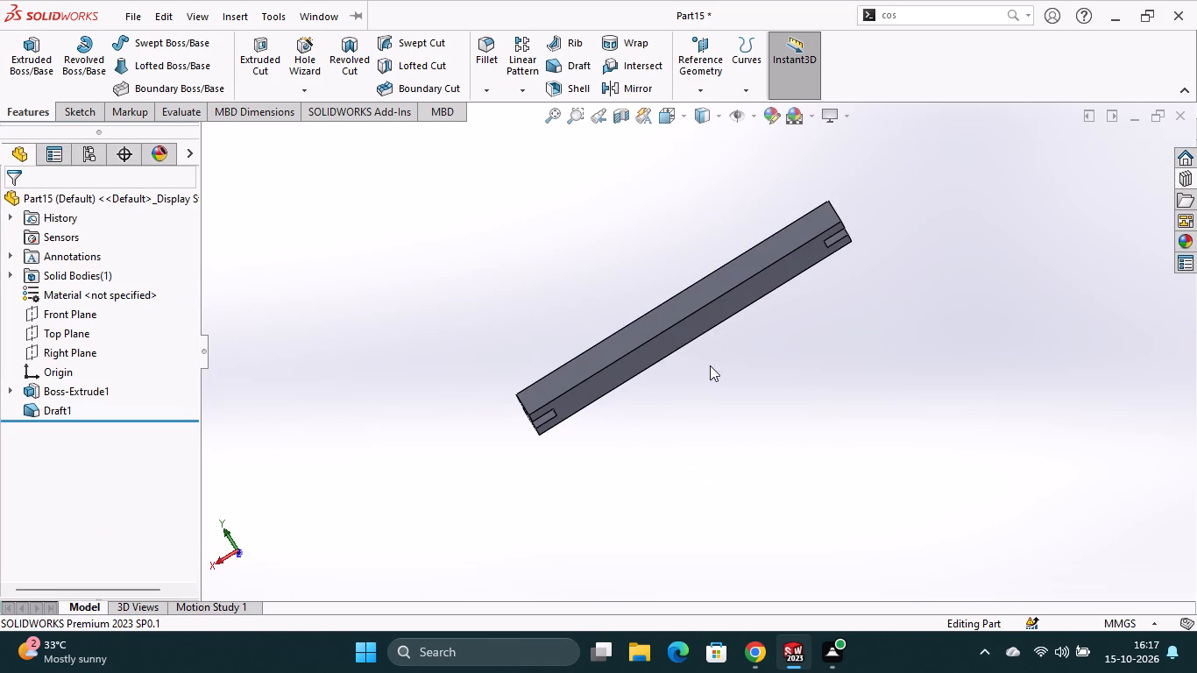
middle_drag(733, 365, 726, 304)
click(556, 67)
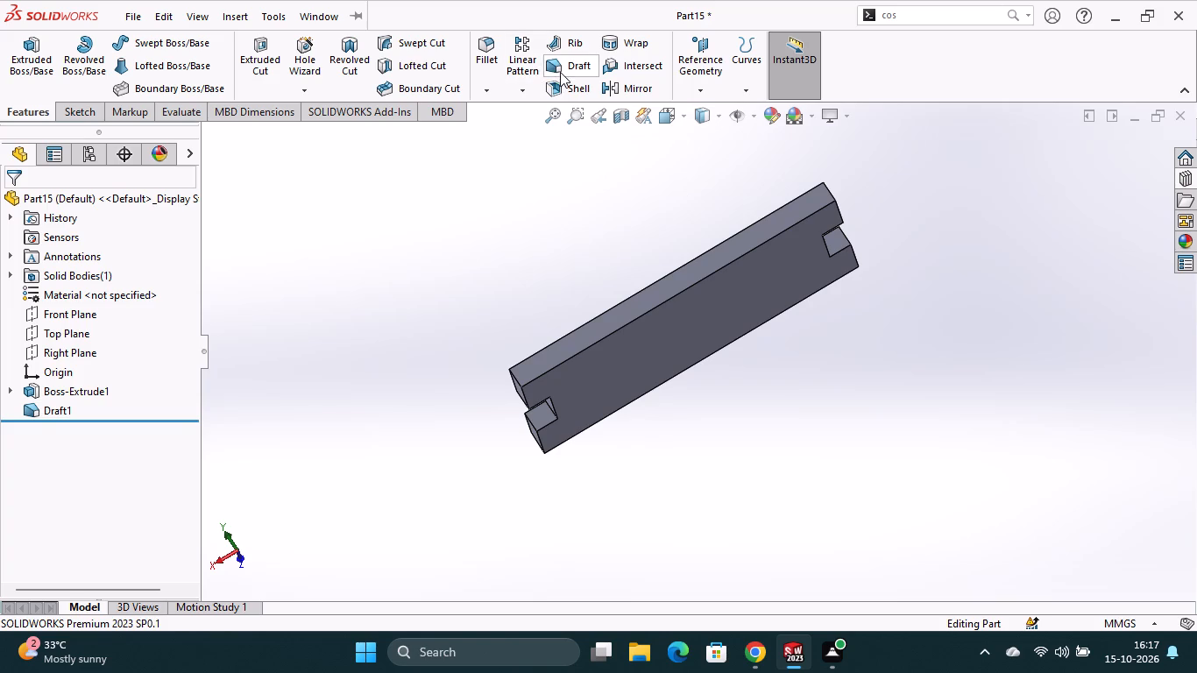
click(701, 305)
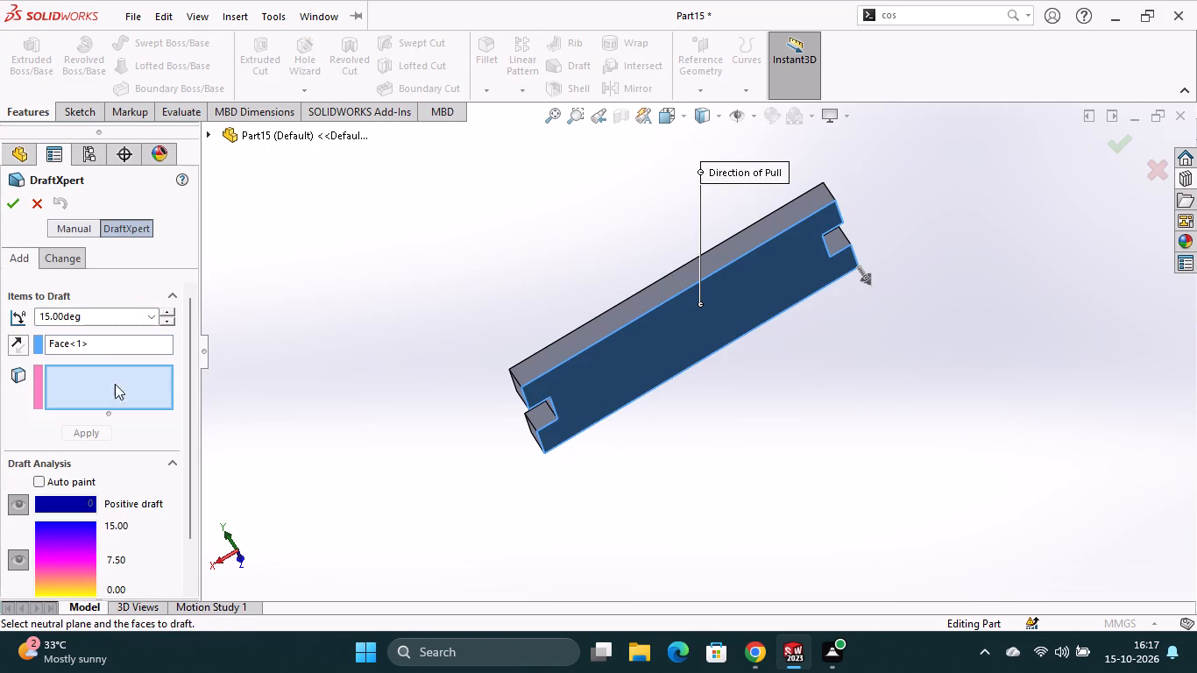
click(570, 343)
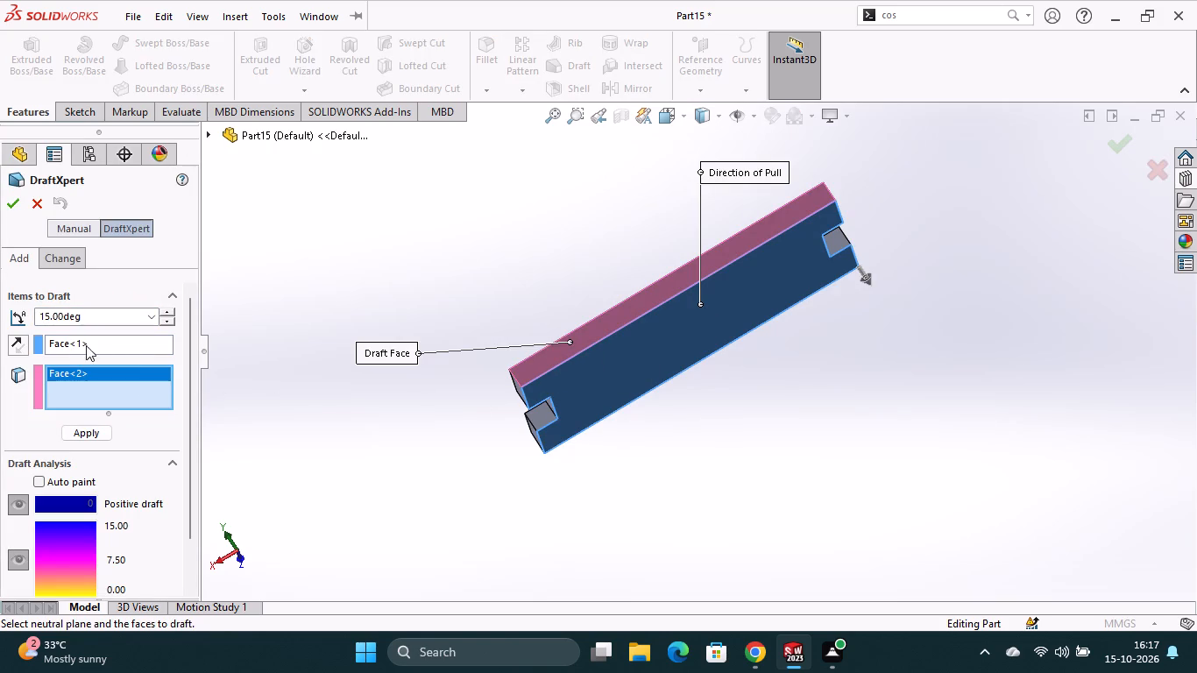
middle_drag(439, 450, 562, 499)
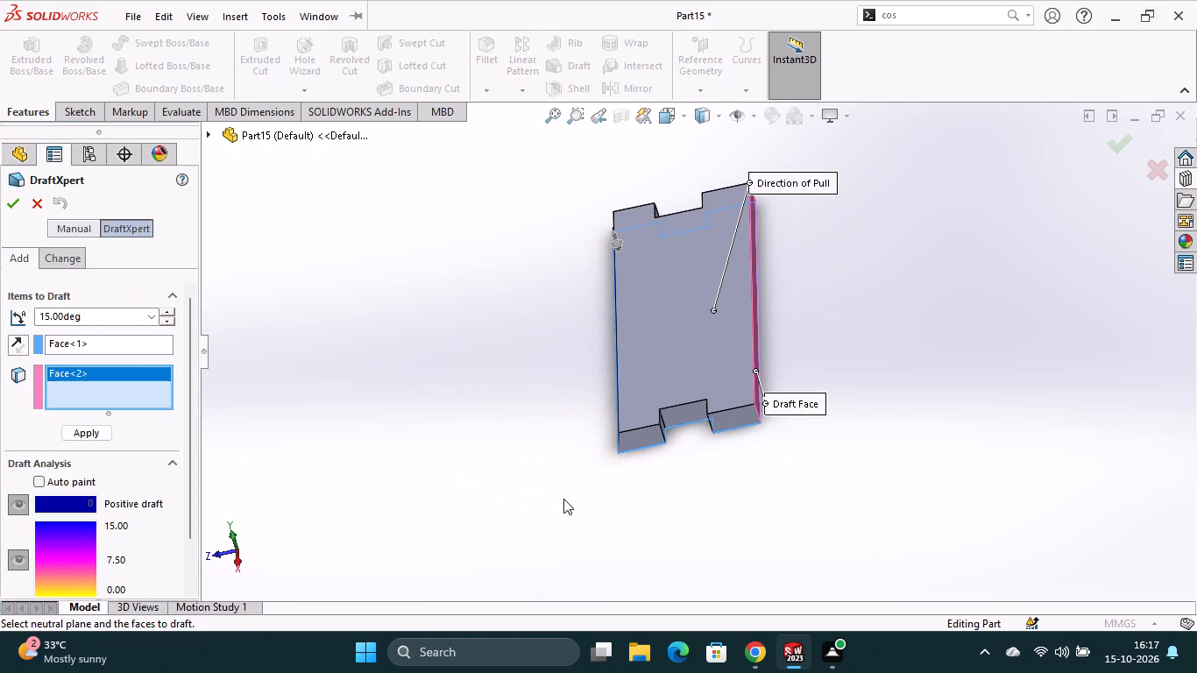
click(17, 339)
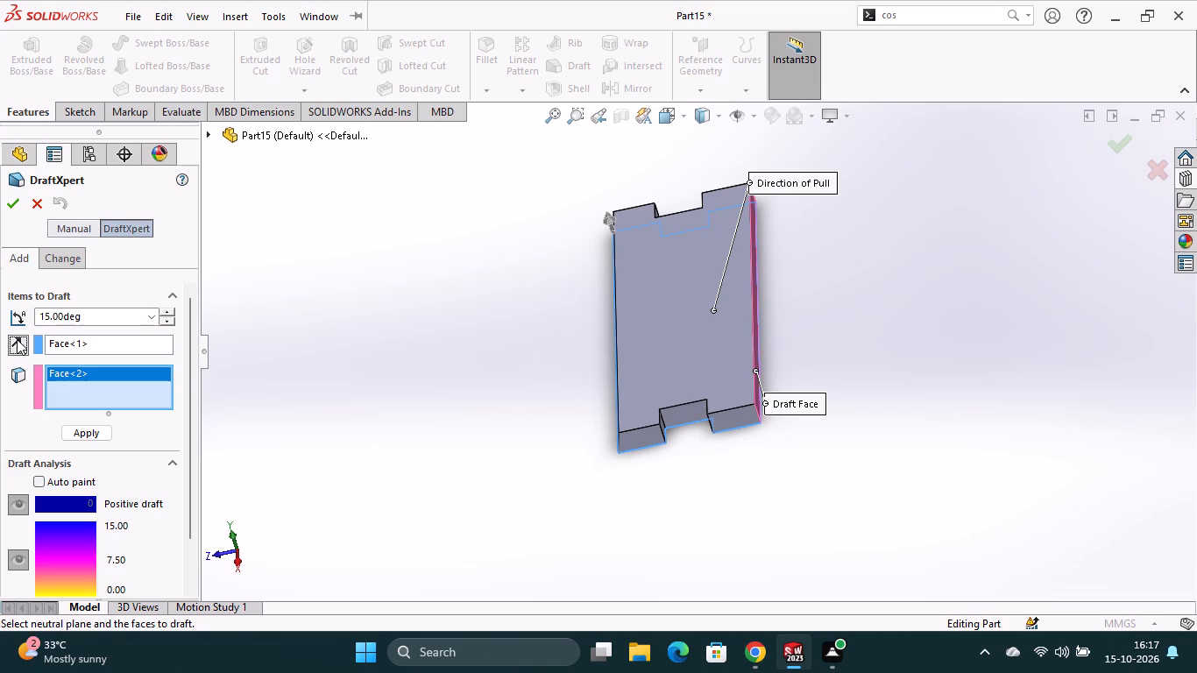
click(11, 209)
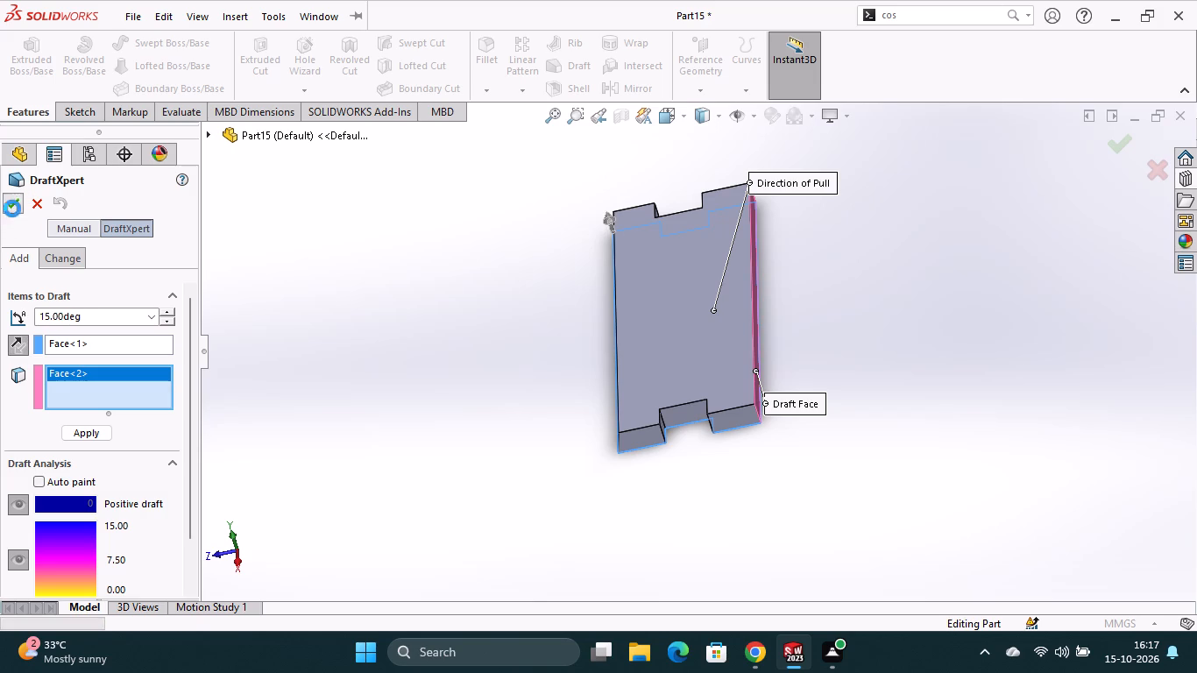
Examine both drafted long sides of the notched plate from several angles.
middle_drag(692, 517, 683, 483)
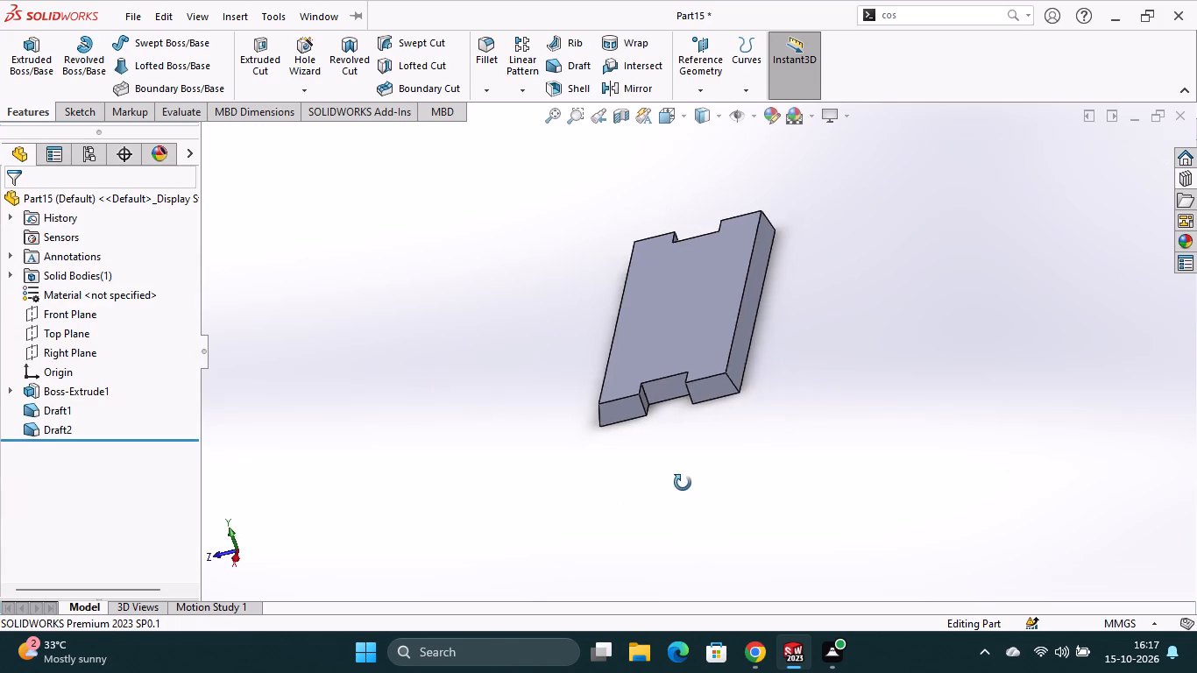
middle_drag(683, 483, 686, 423)
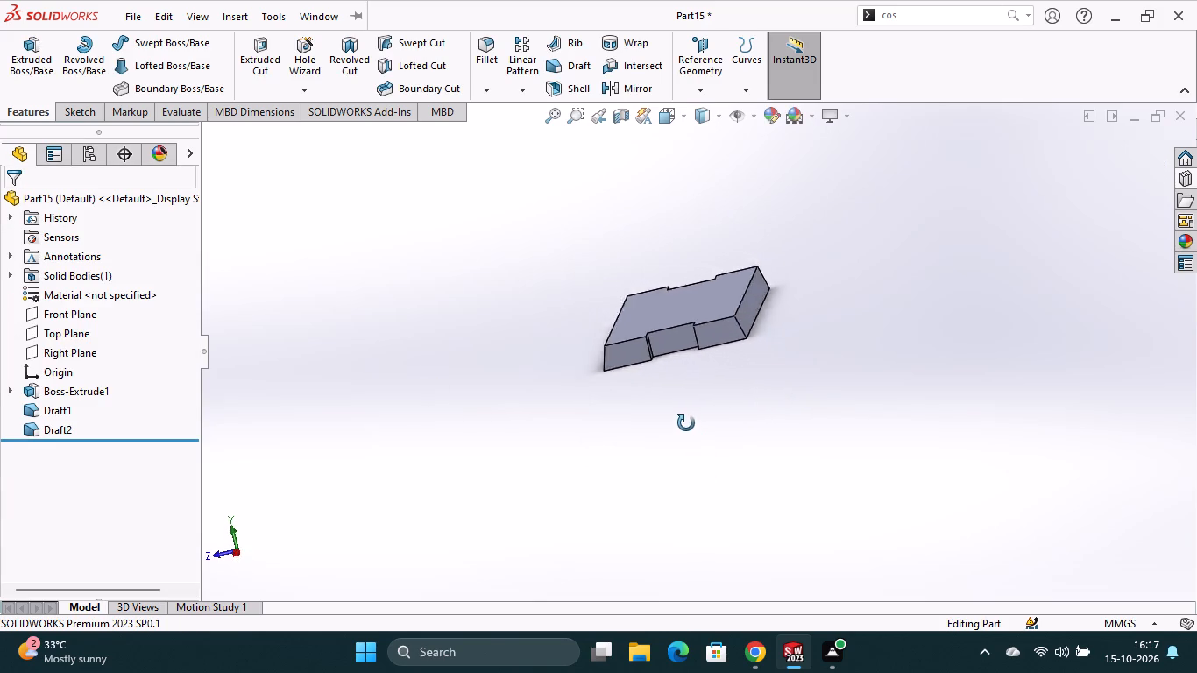
middle_drag(686, 423, 696, 400)
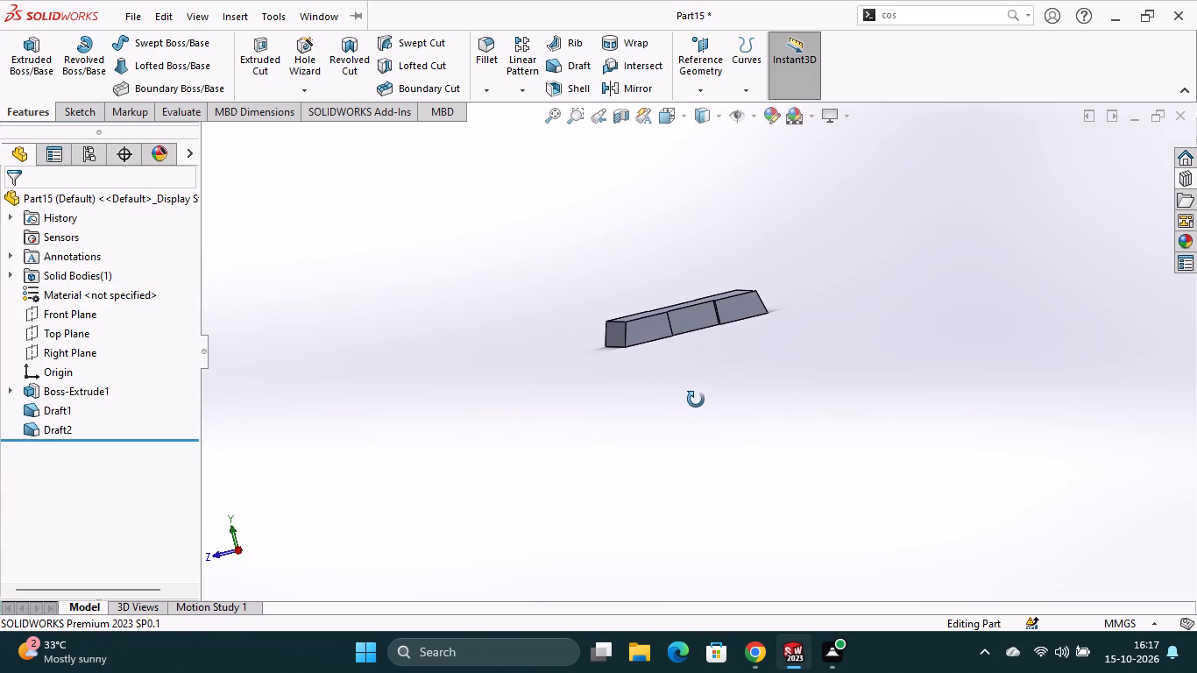
middle_drag(696, 400, 712, 461)
middle_drag(716, 453, 718, 465)
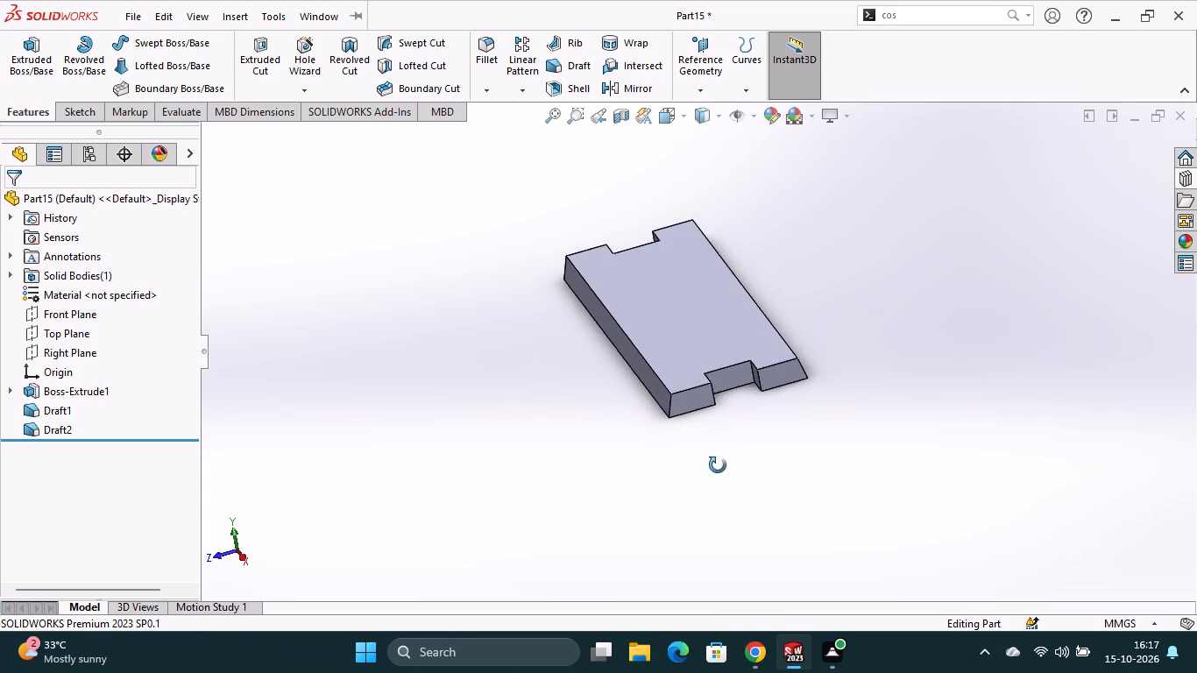
middle_drag(718, 465, 701, 489)
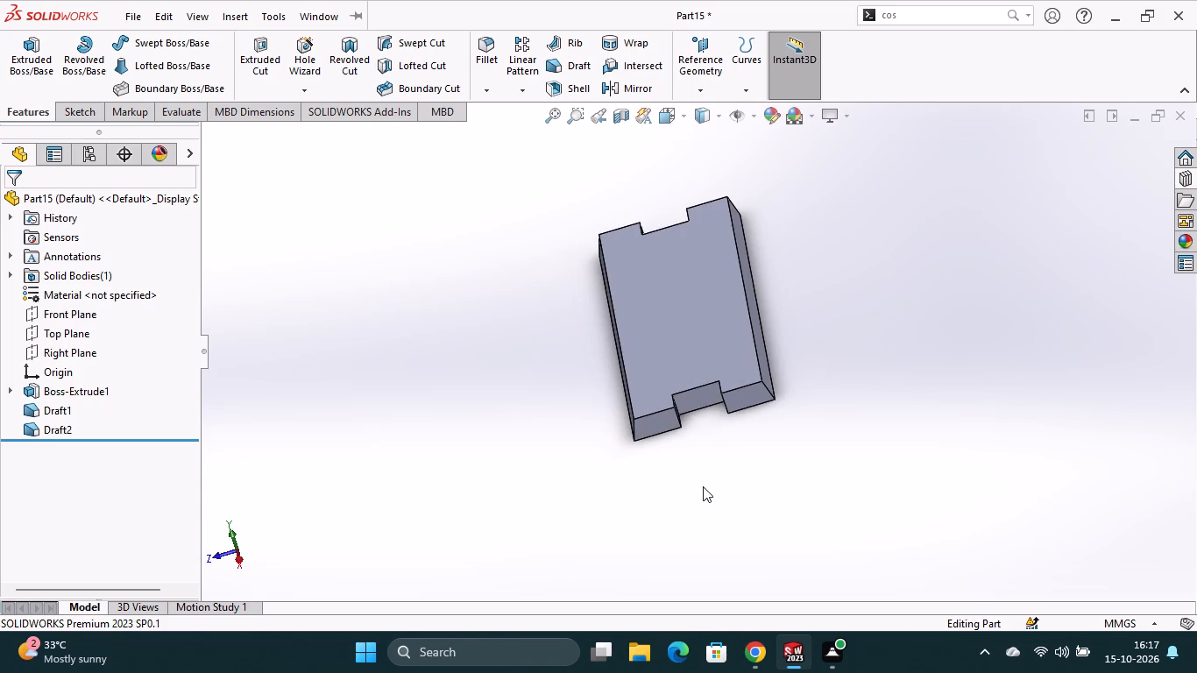
middle_drag(703, 486, 747, 483)
scroll(707, 485, down, 1)
scroll(755, 482, up, 1)
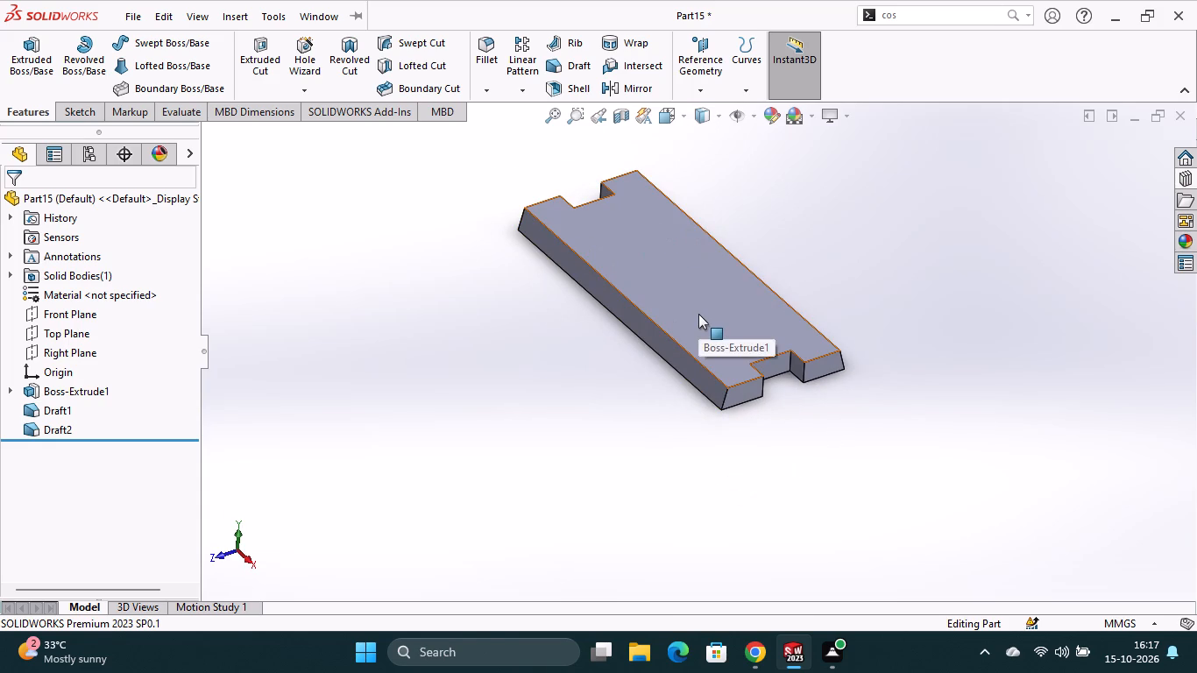
Save the plate part as Top in the Assenbly 10 folder.
key(ctrl+s)
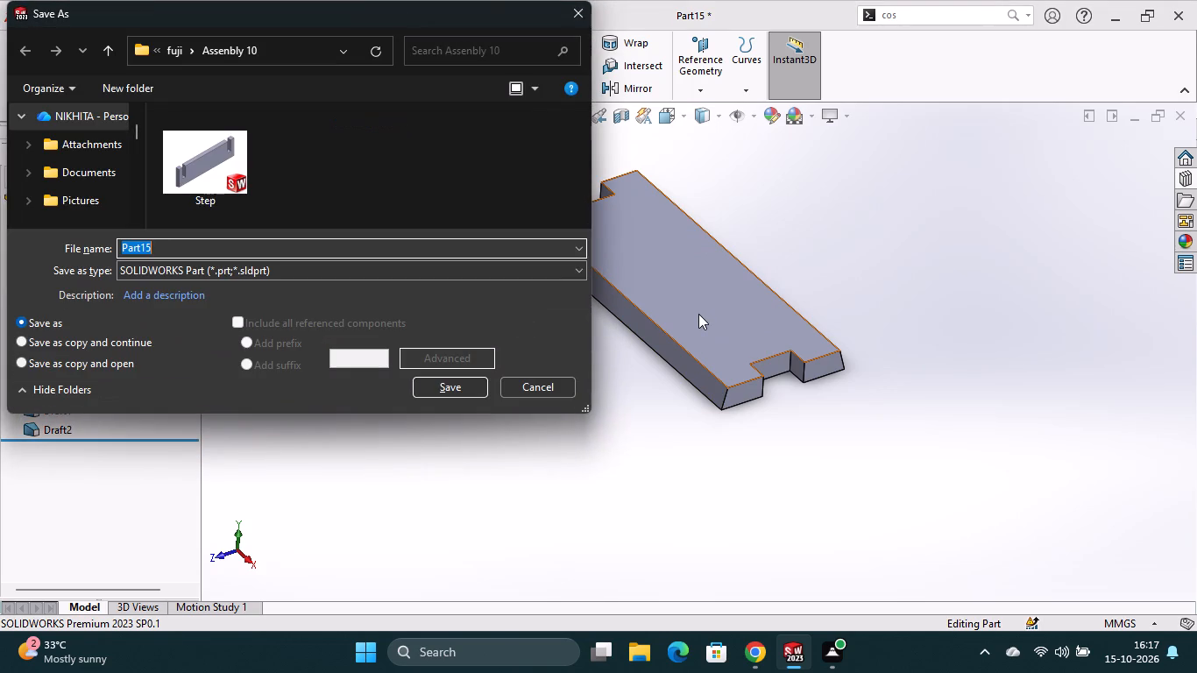
key(BackSpace)
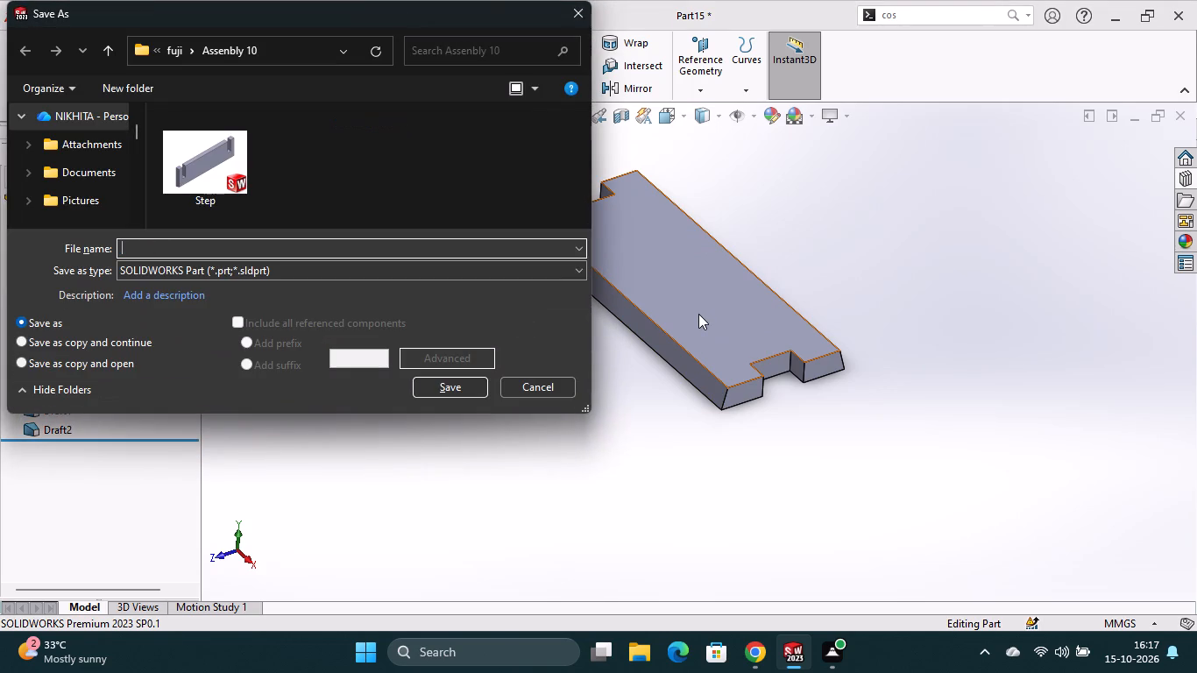
text(op)
key(Return)
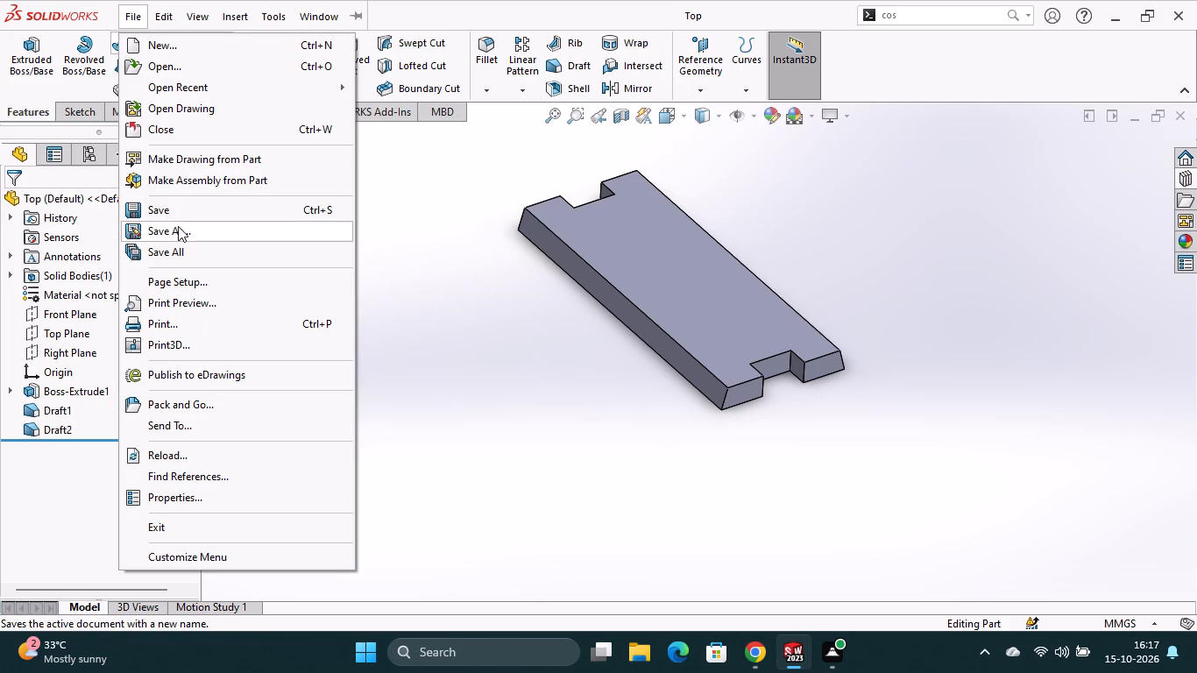
Save a PDF copy of the plate named Top in the Assenbly 10 folder.
click(180, 231)
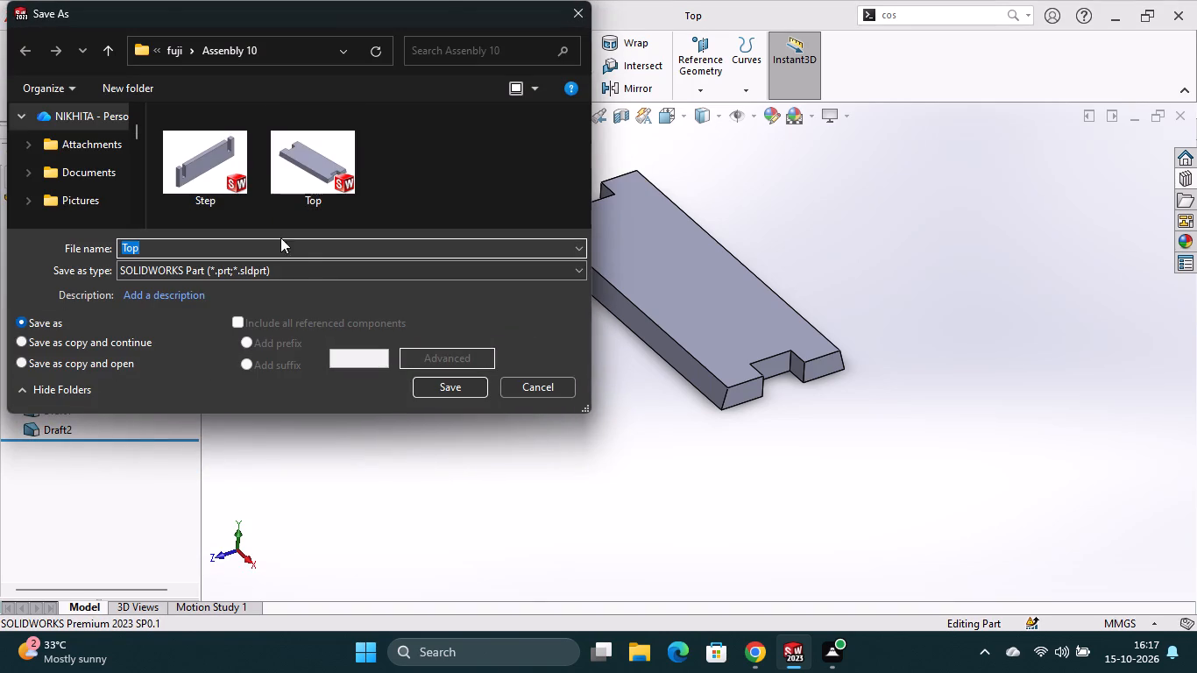
click(297, 268)
click(342, 99)
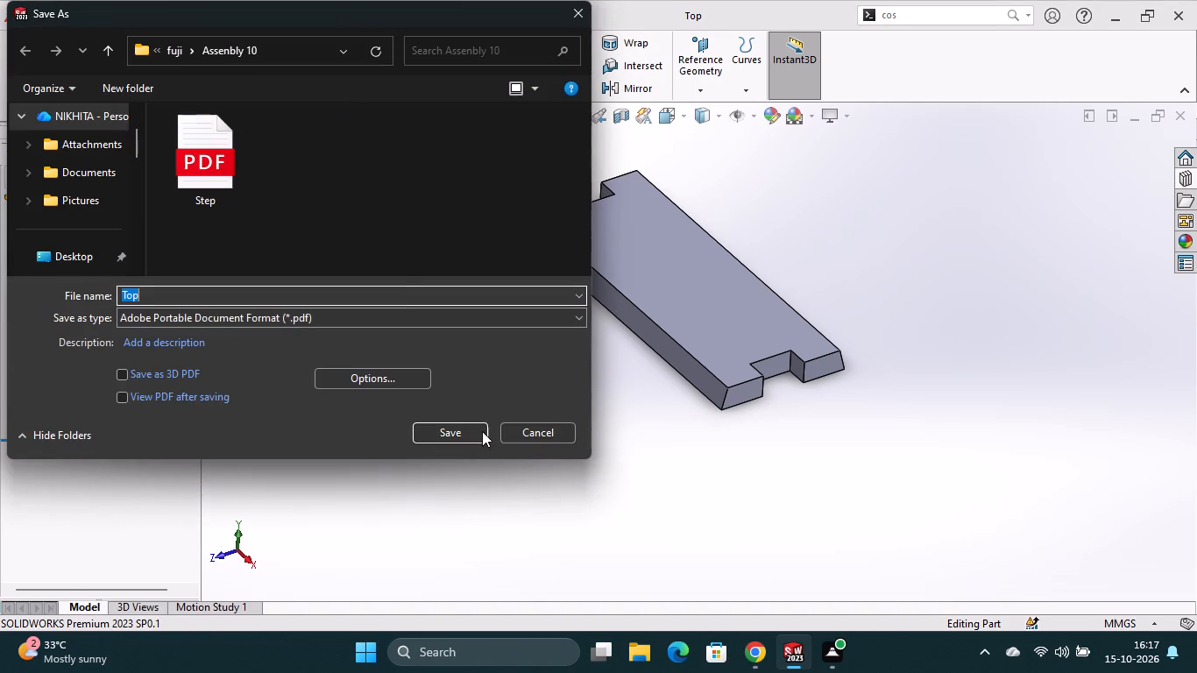
click(472, 435)
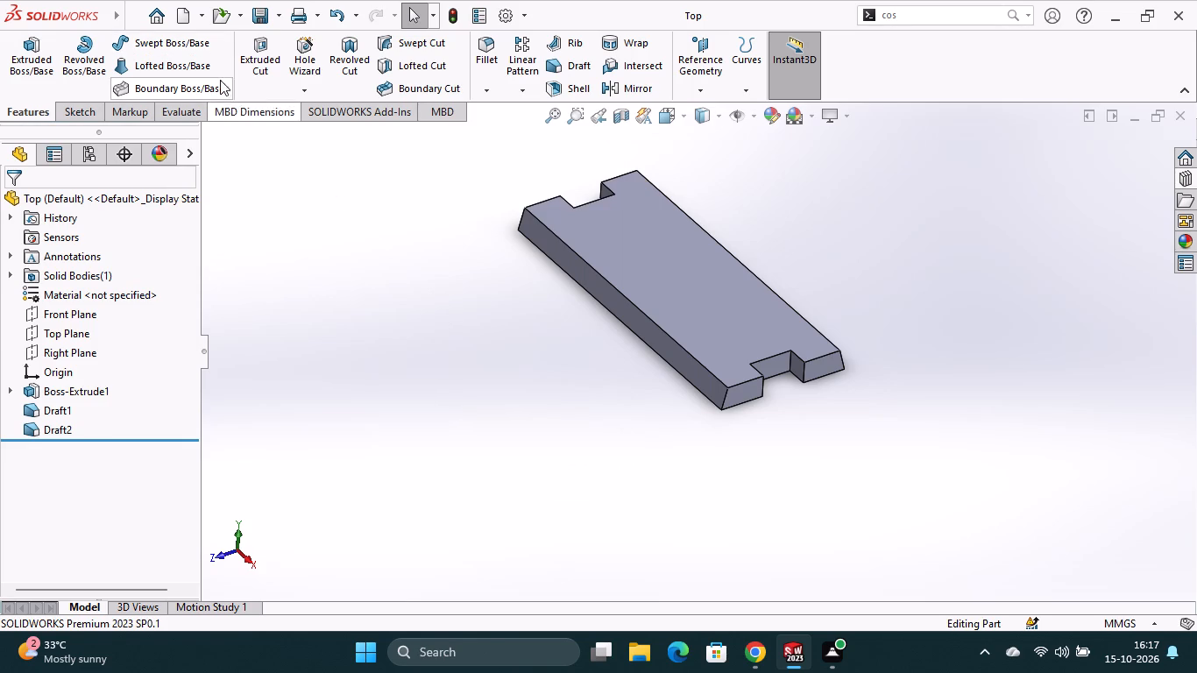
Create a new part document.
click(178, 13)
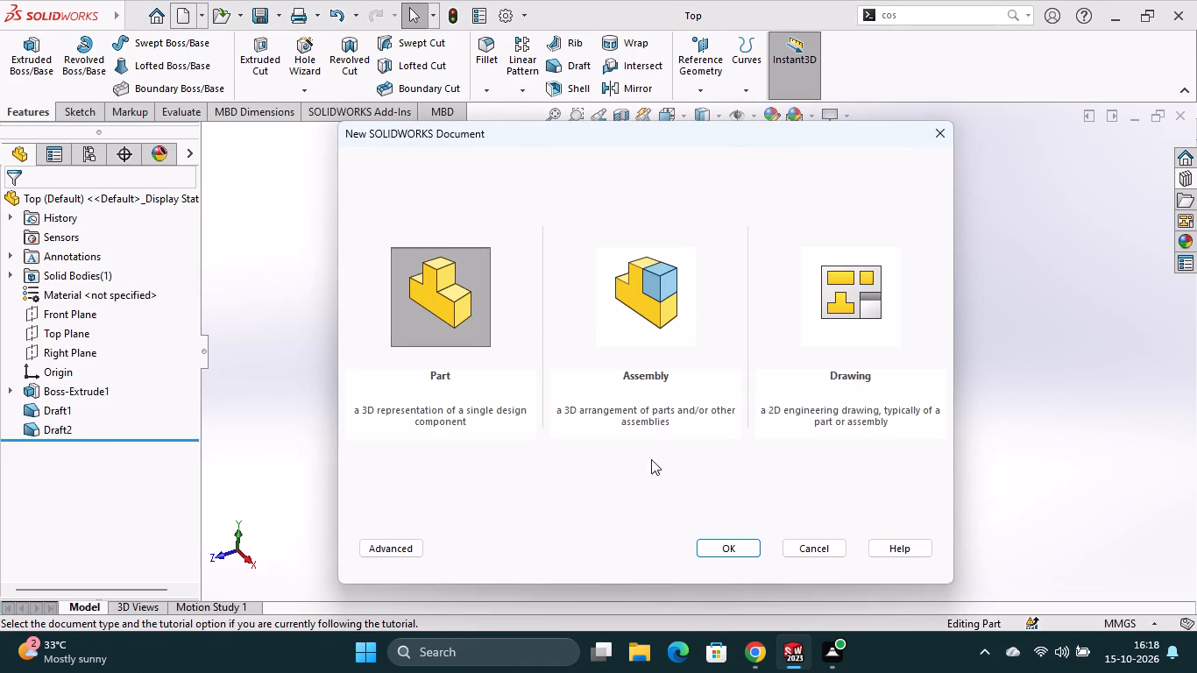
click(712, 543)
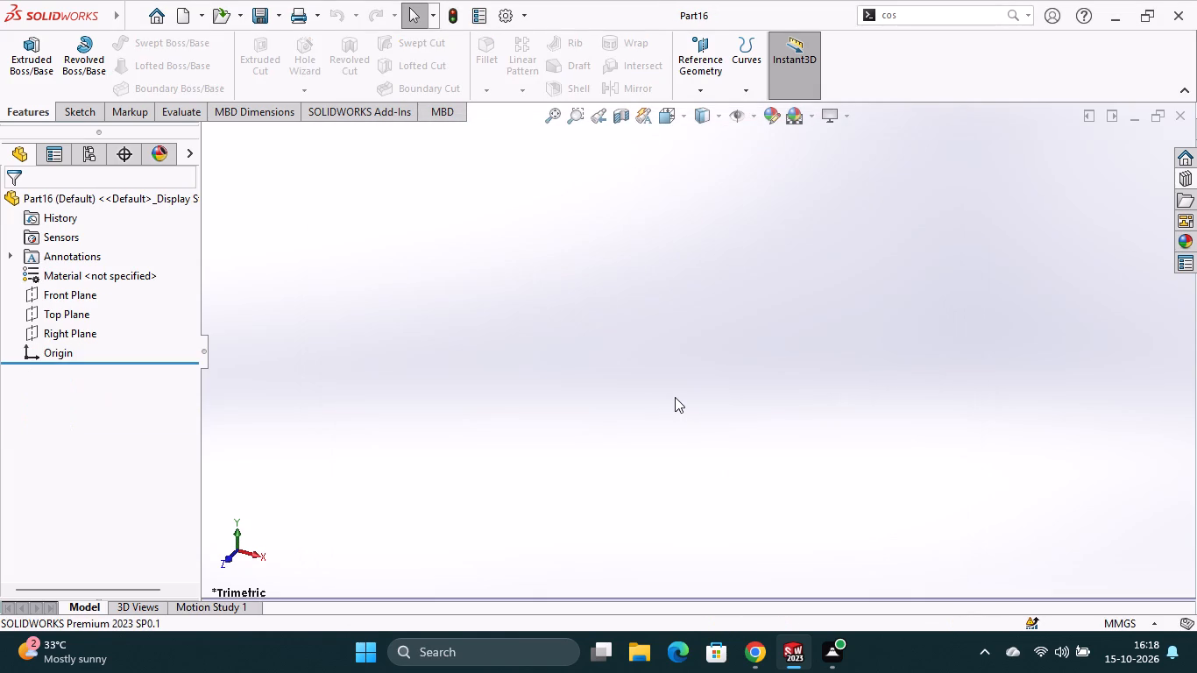
On the Front Plane, sketch a base line about 141 mm long from the origin and a slanted right side with a rectangular notch.
click(72, 300)
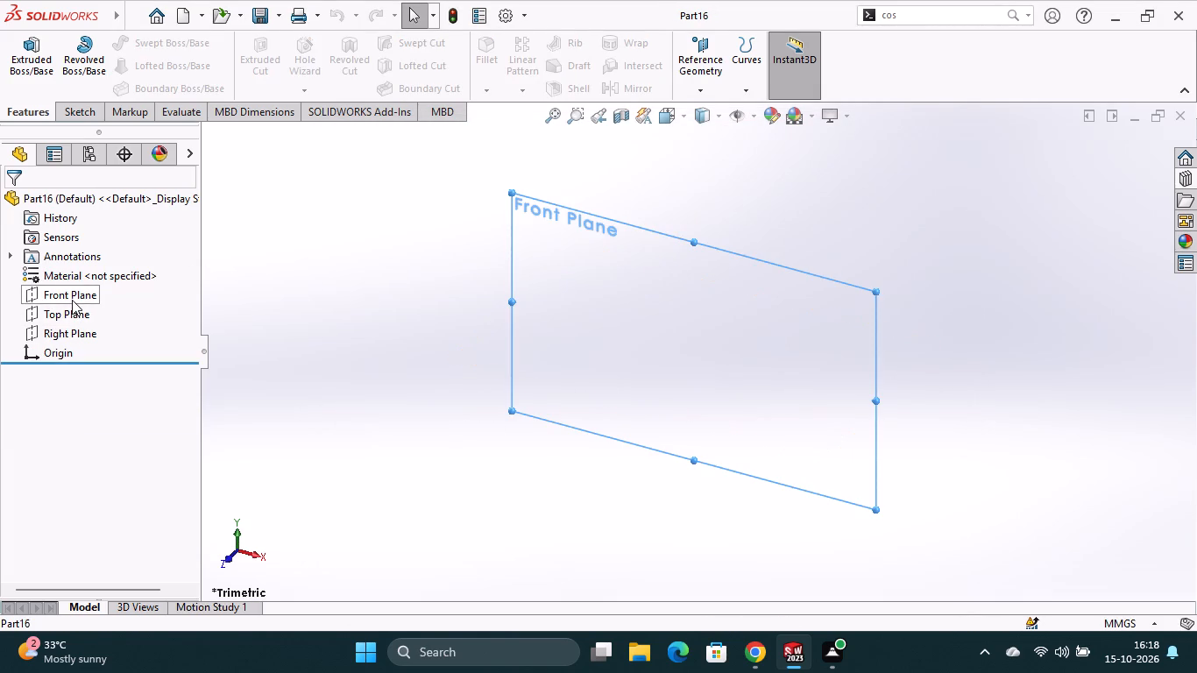
click(90, 278)
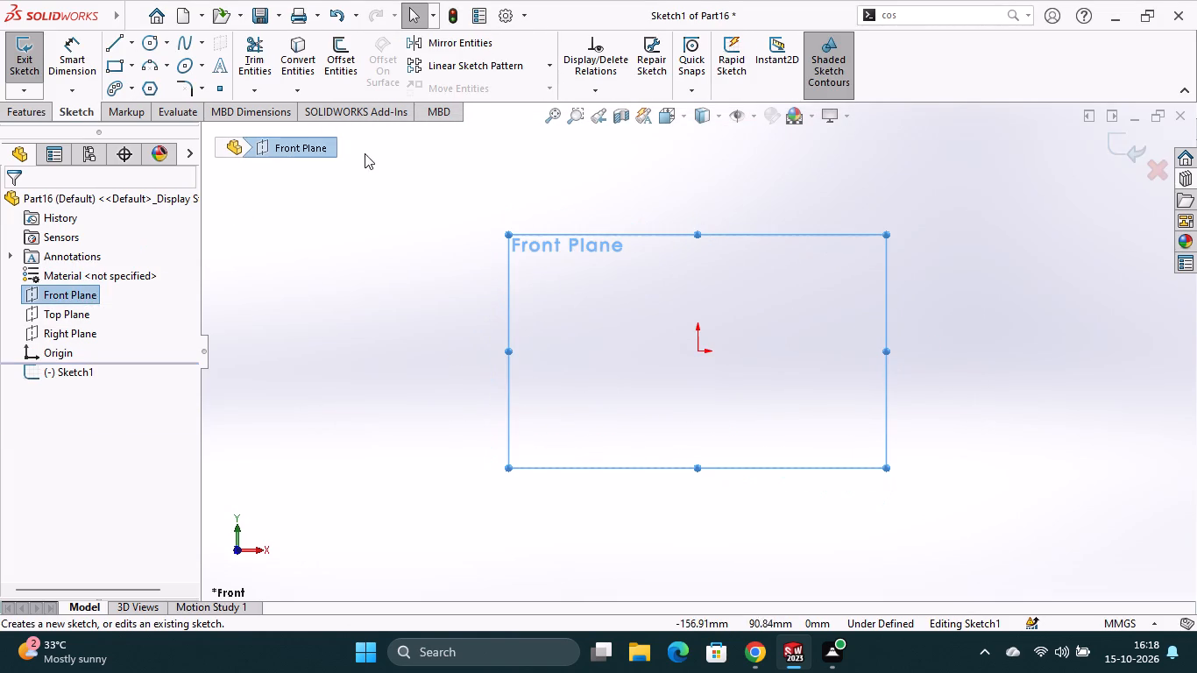
click(118, 45)
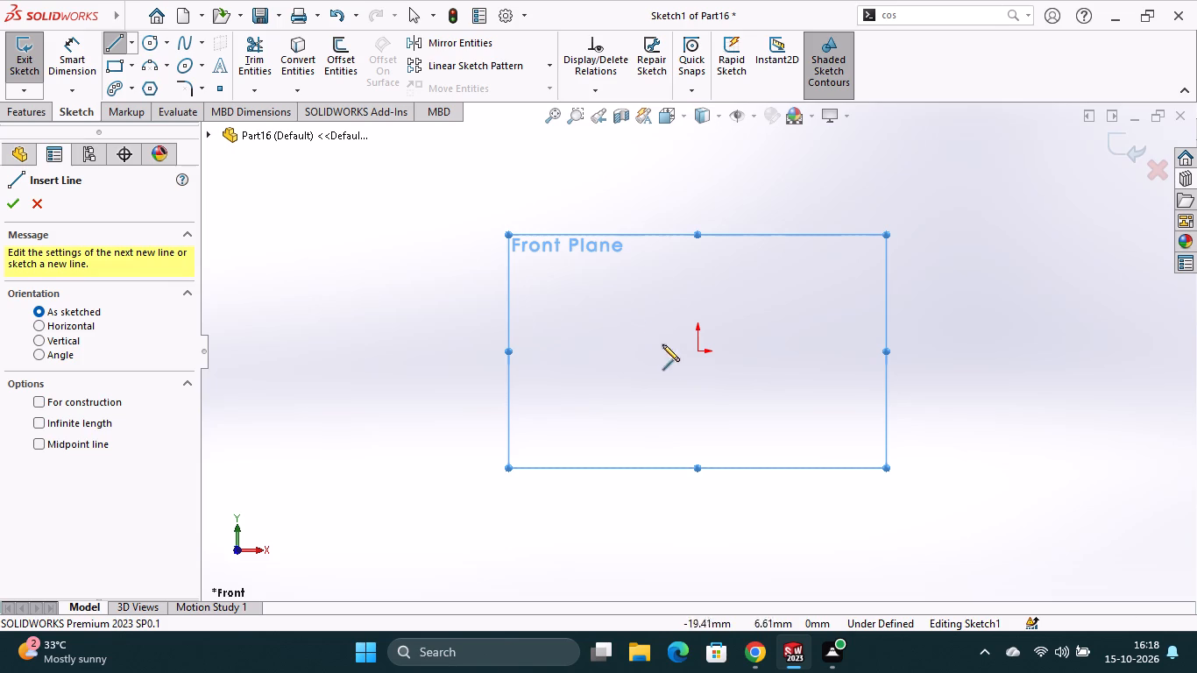
click(698, 351)
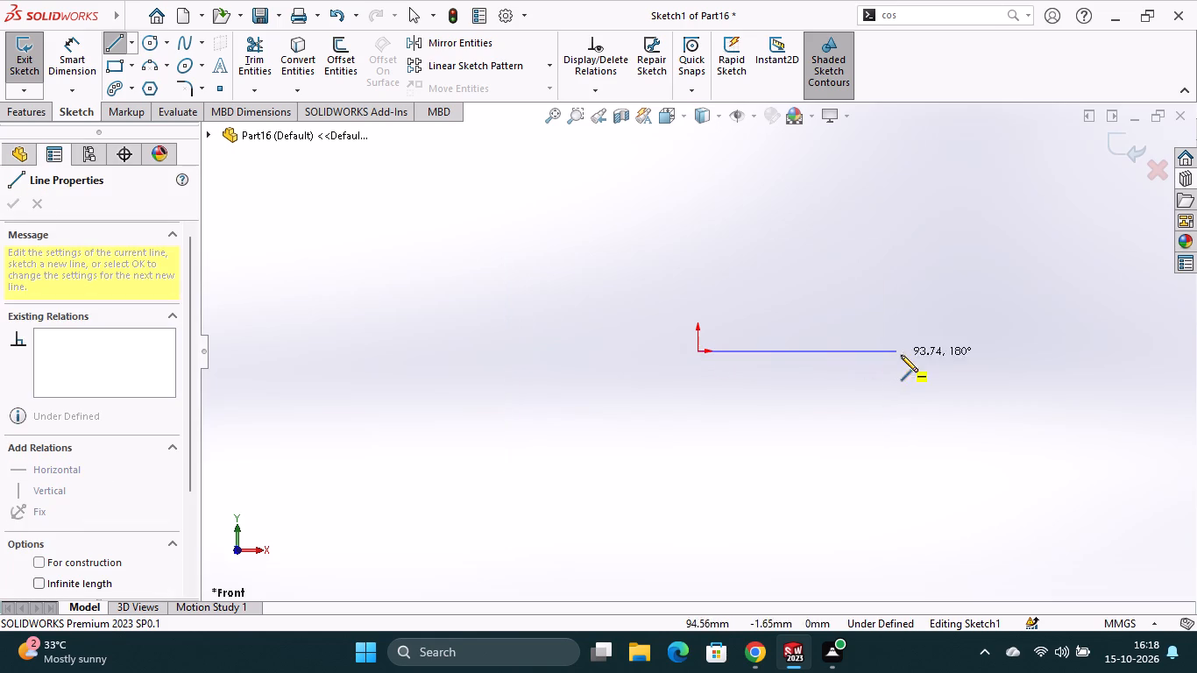
click(996, 354)
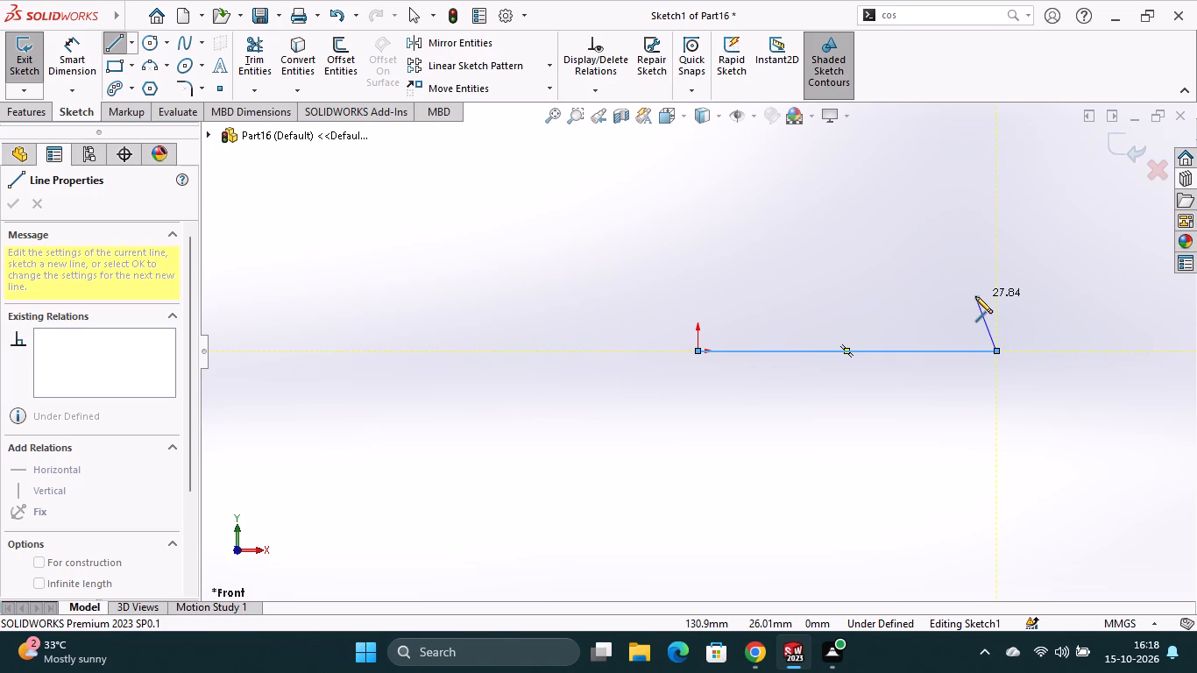
click(972, 282)
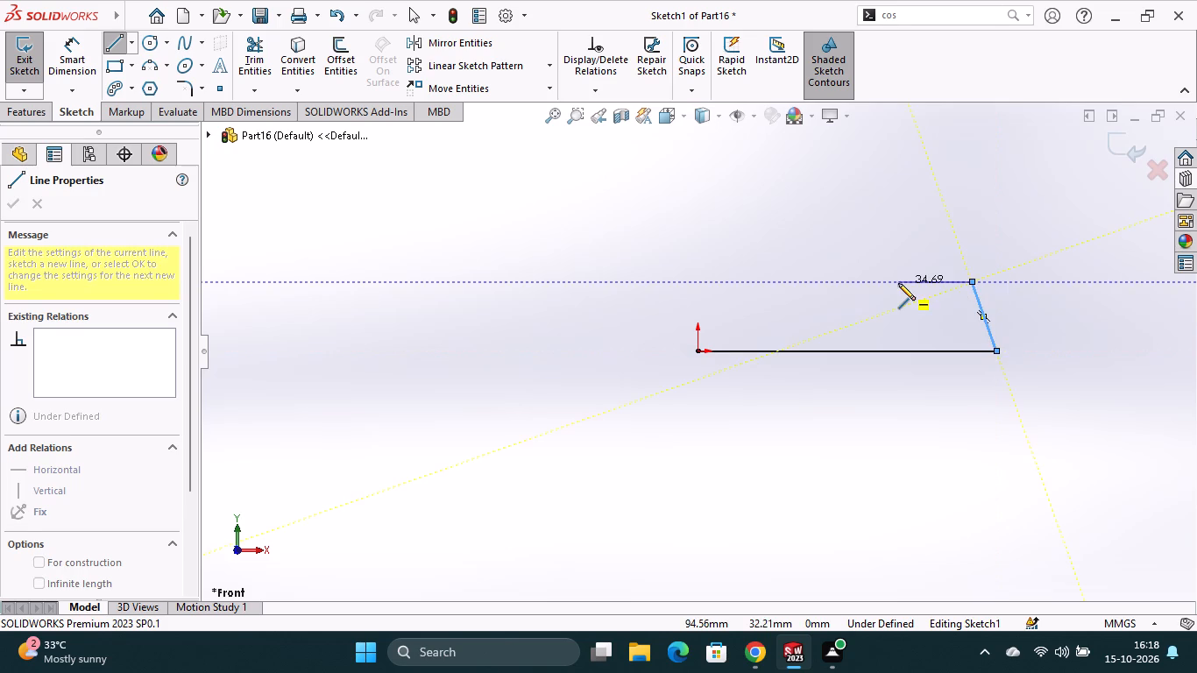
click(898, 281)
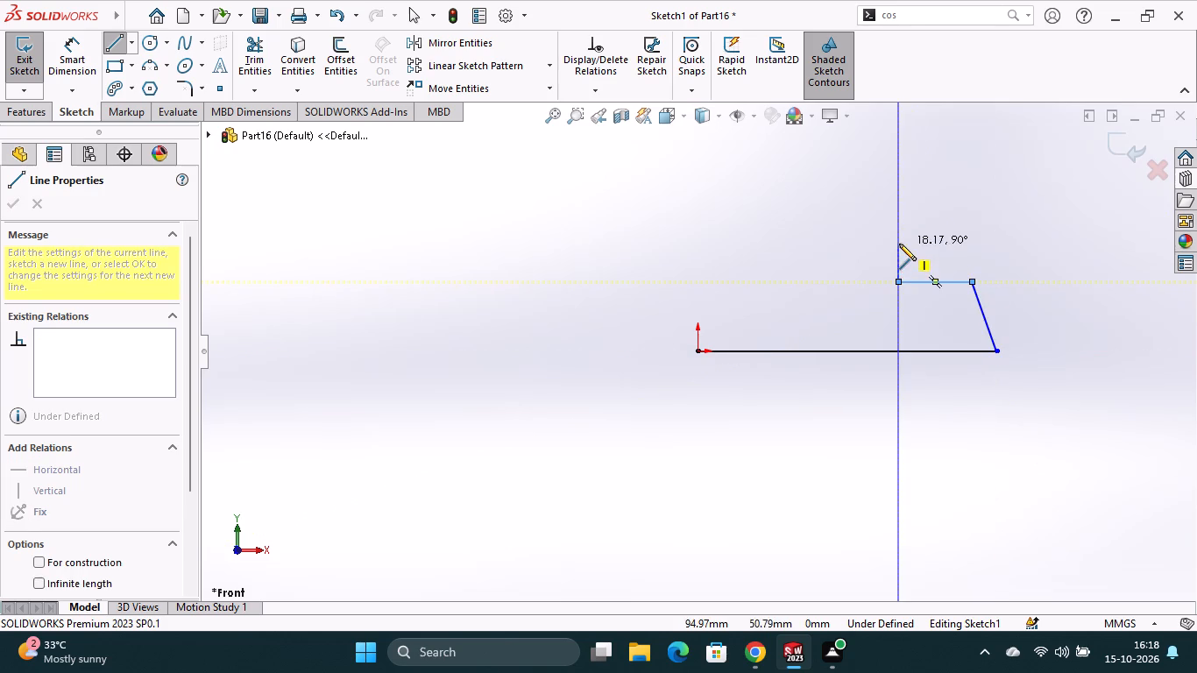
click(899, 244)
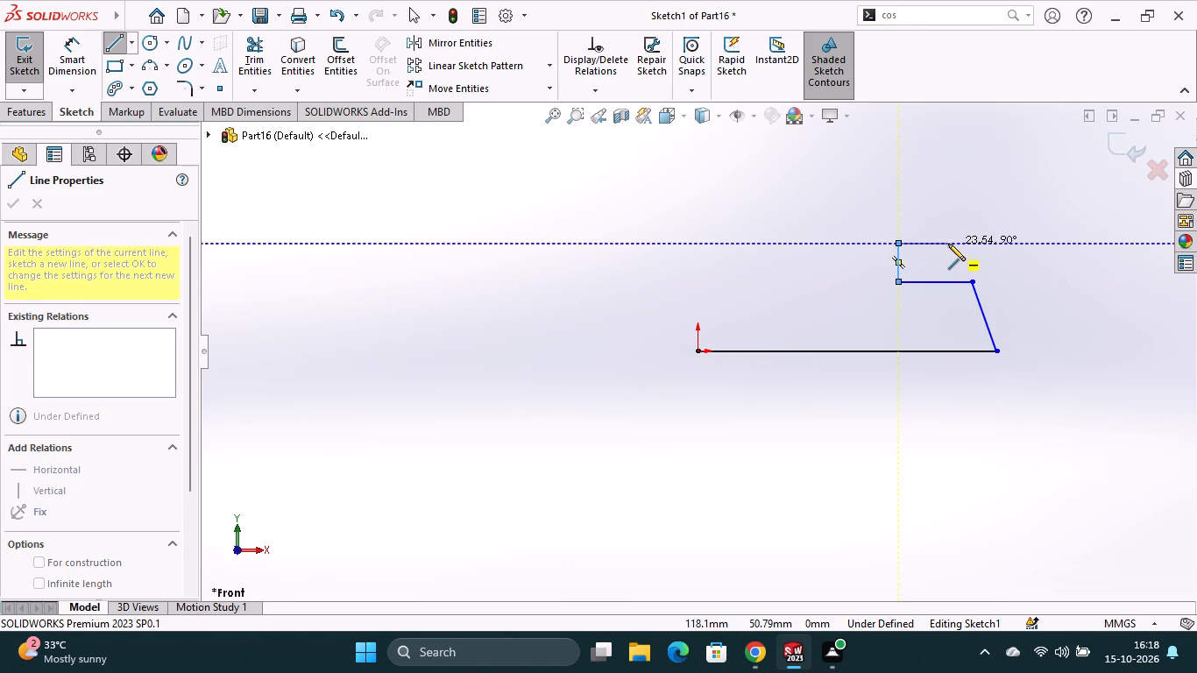
click(959, 241)
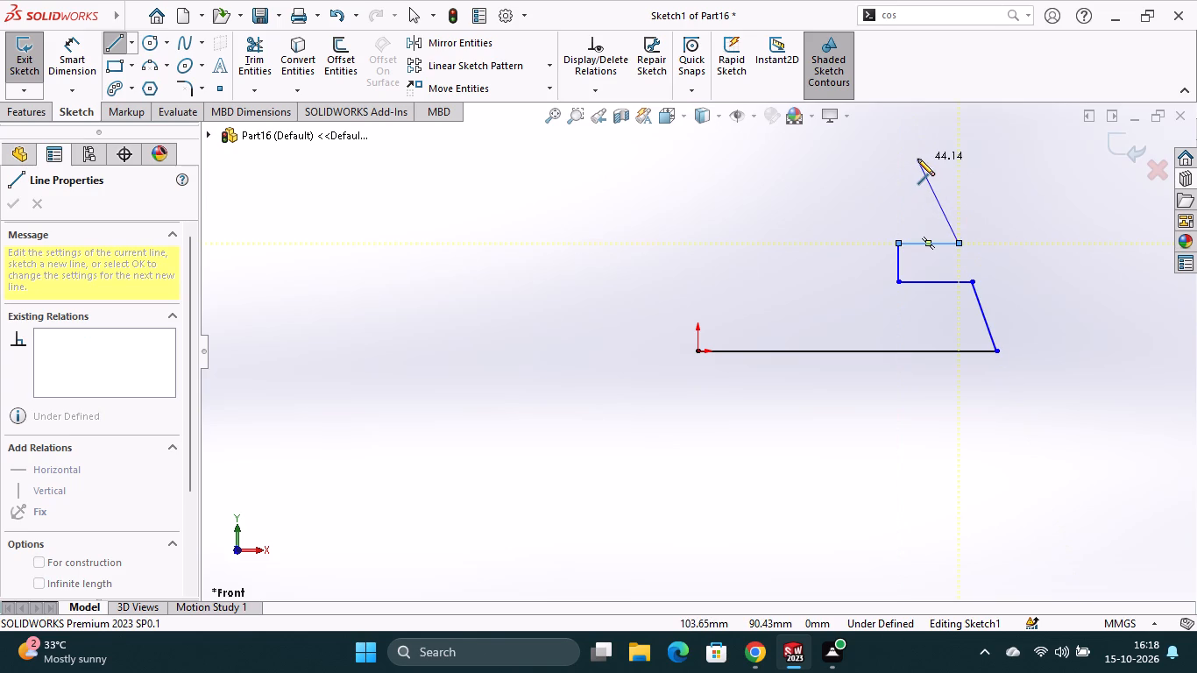
scroll(917, 159, up, 4)
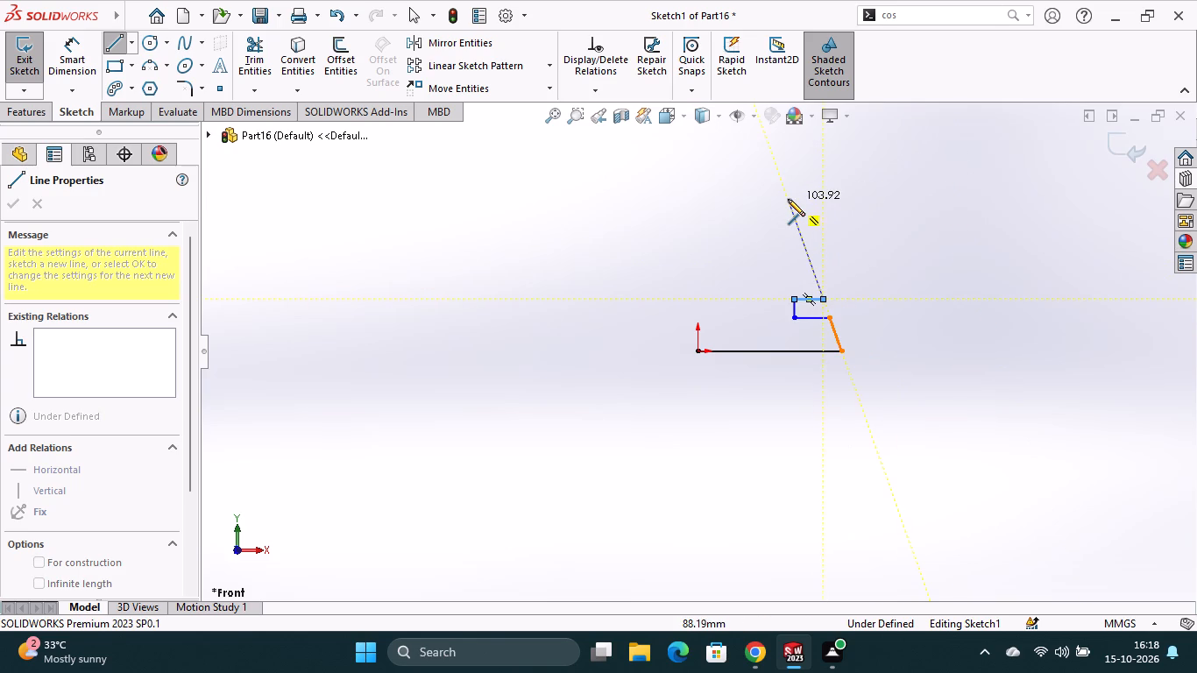
click(788, 199)
Continue the line profile along the top edge, including a rectangular raised tab about 21 mm high.
click(761, 200)
click(760, 178)
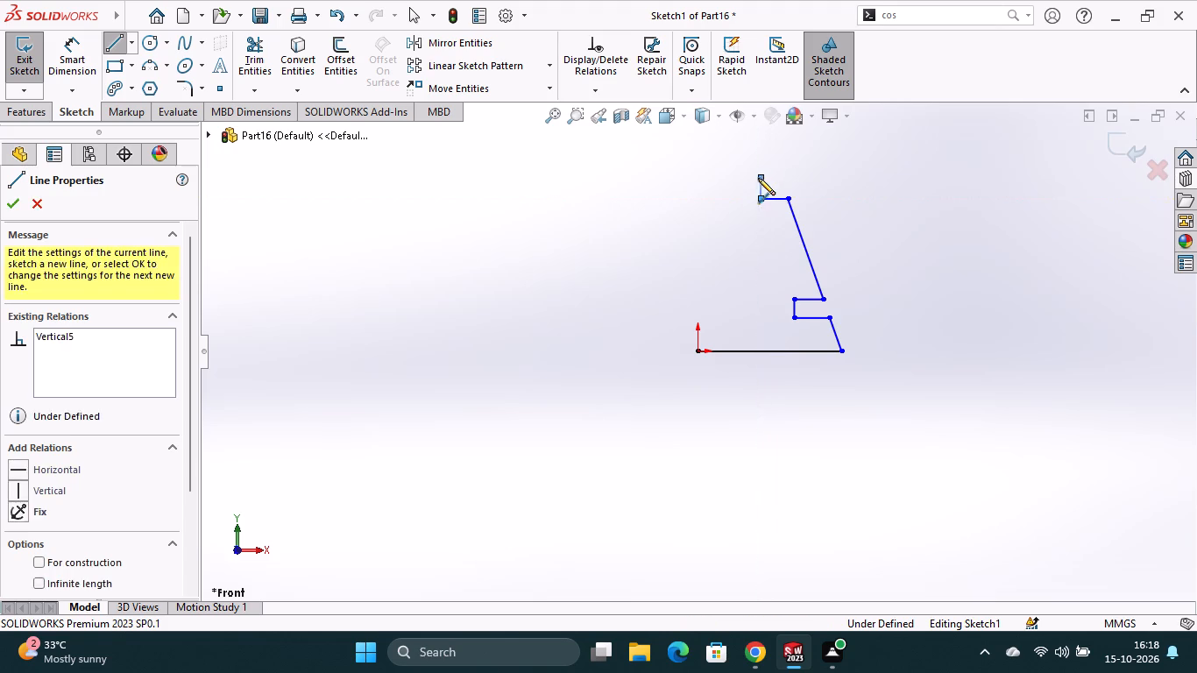
click(733, 178)
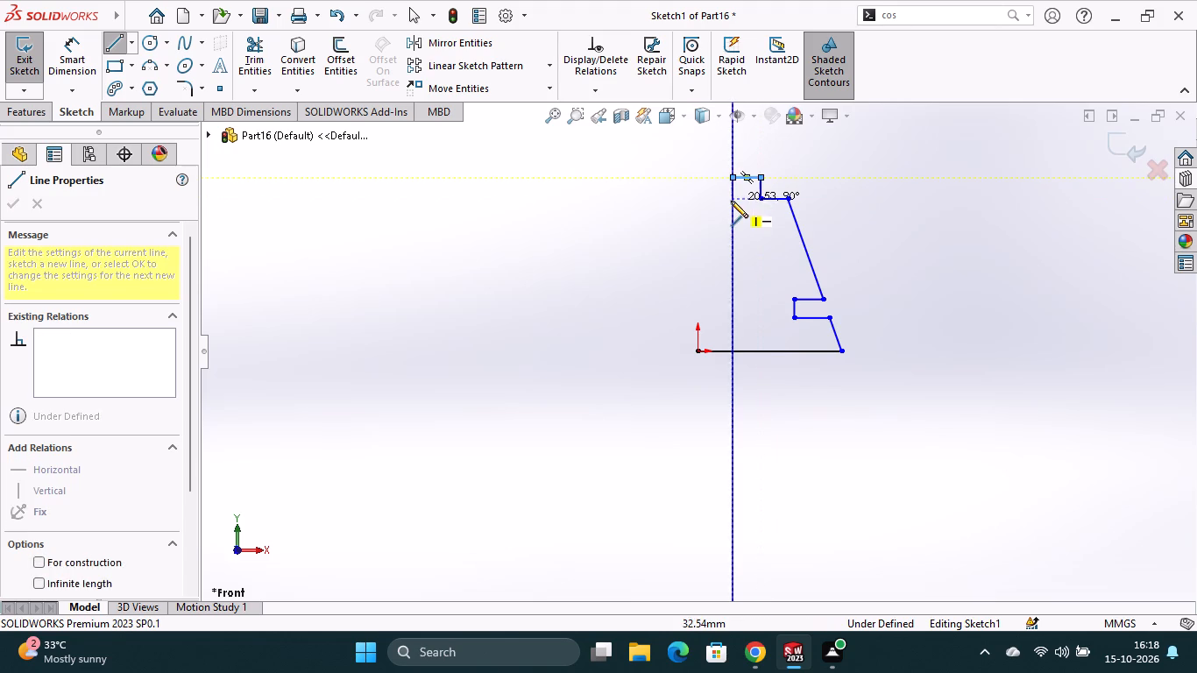
click(731, 201)
click(709, 201)
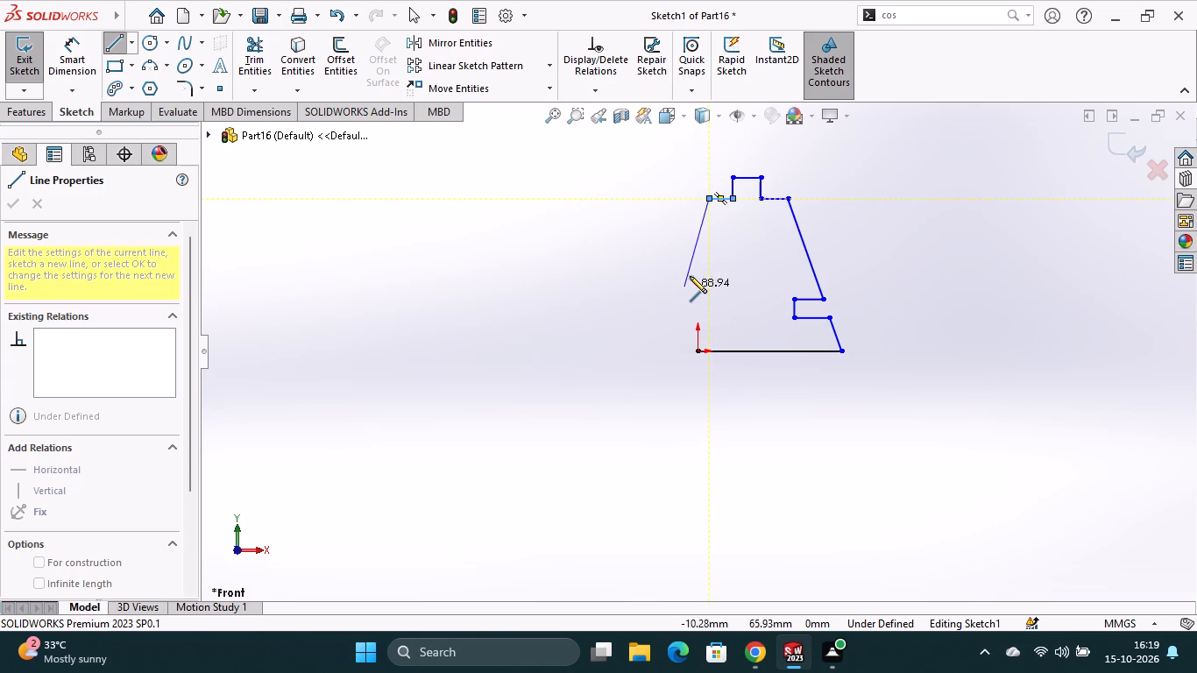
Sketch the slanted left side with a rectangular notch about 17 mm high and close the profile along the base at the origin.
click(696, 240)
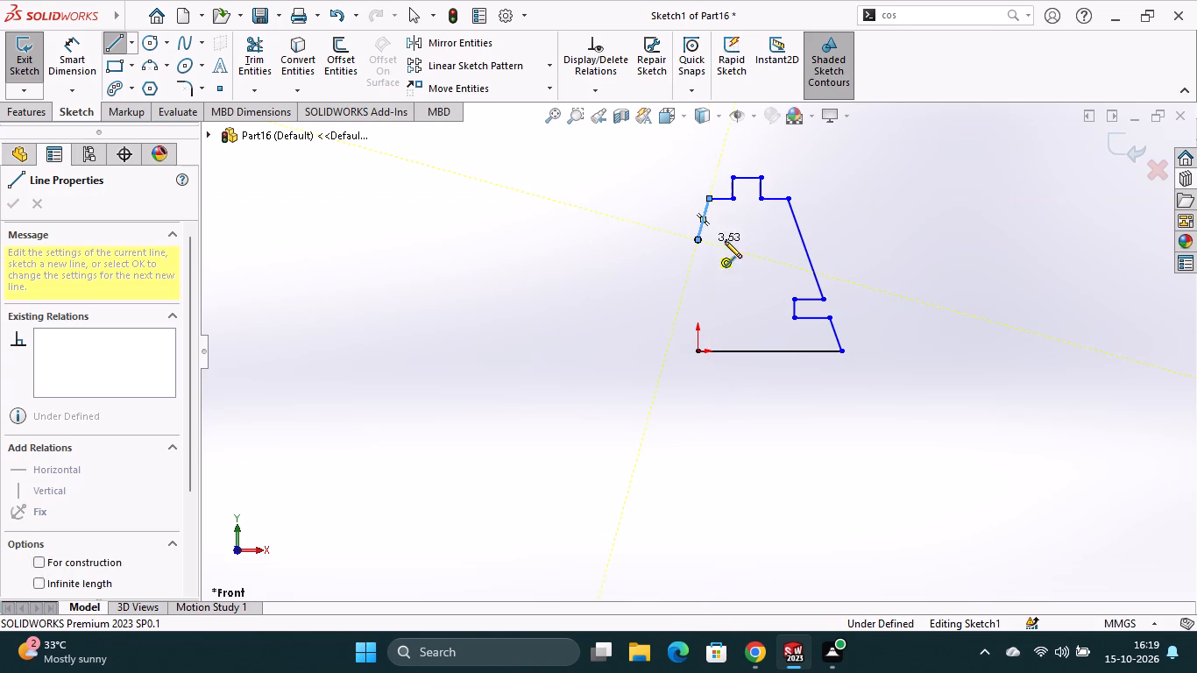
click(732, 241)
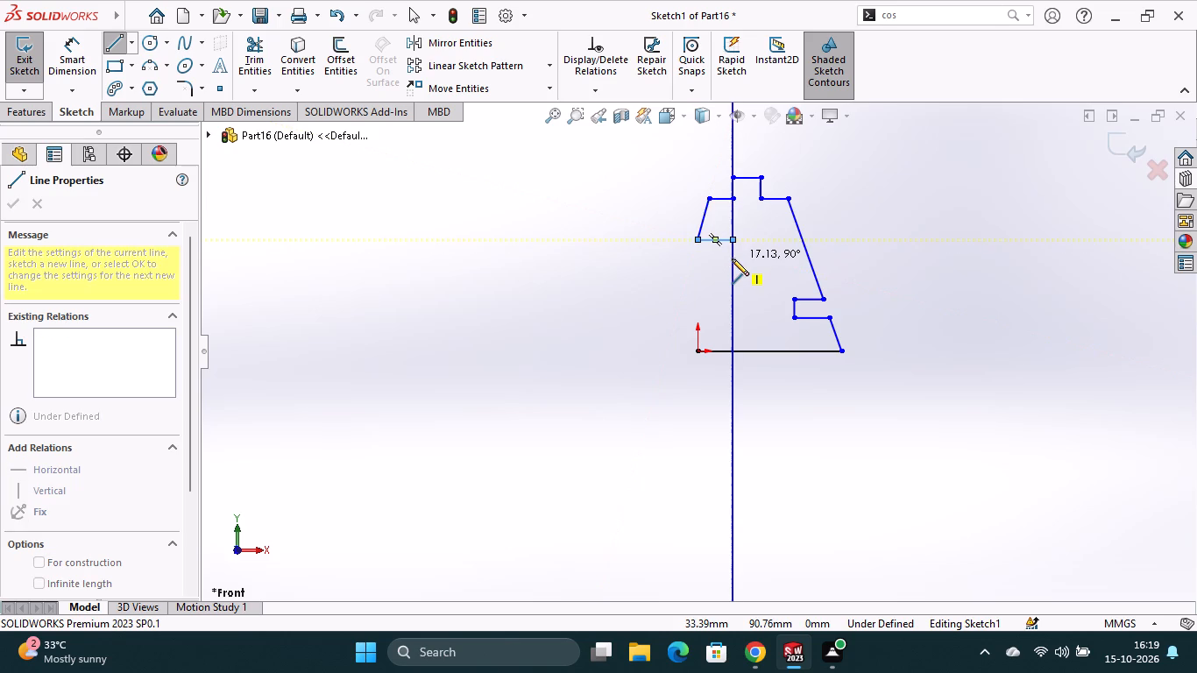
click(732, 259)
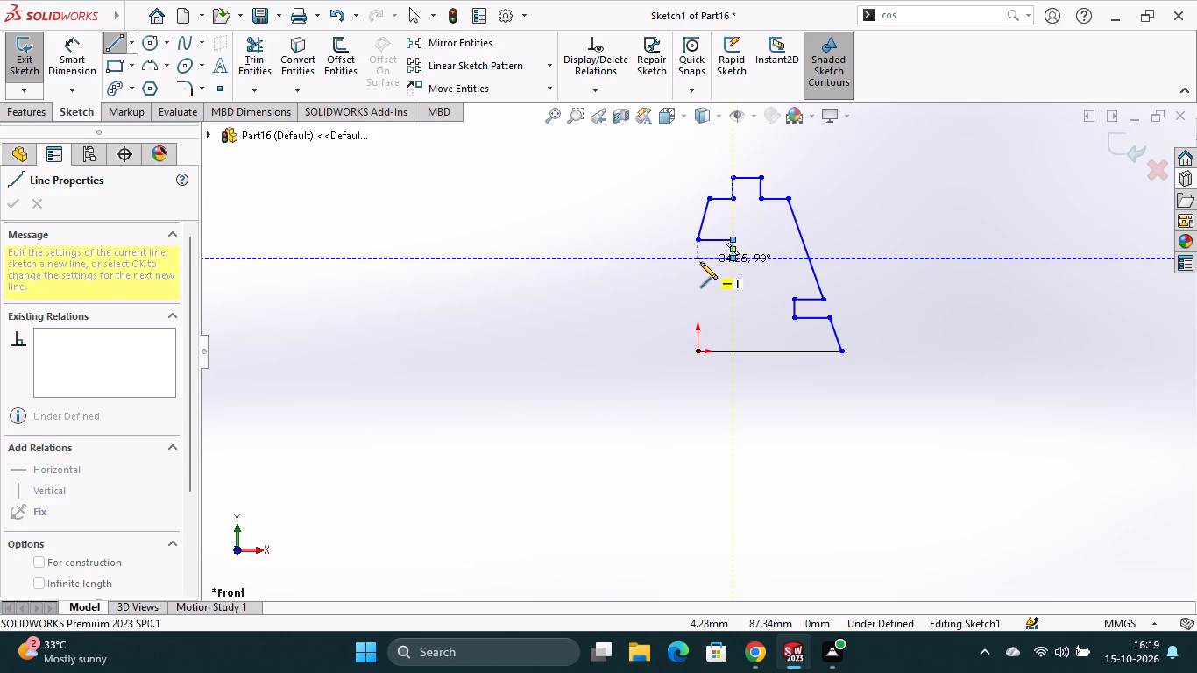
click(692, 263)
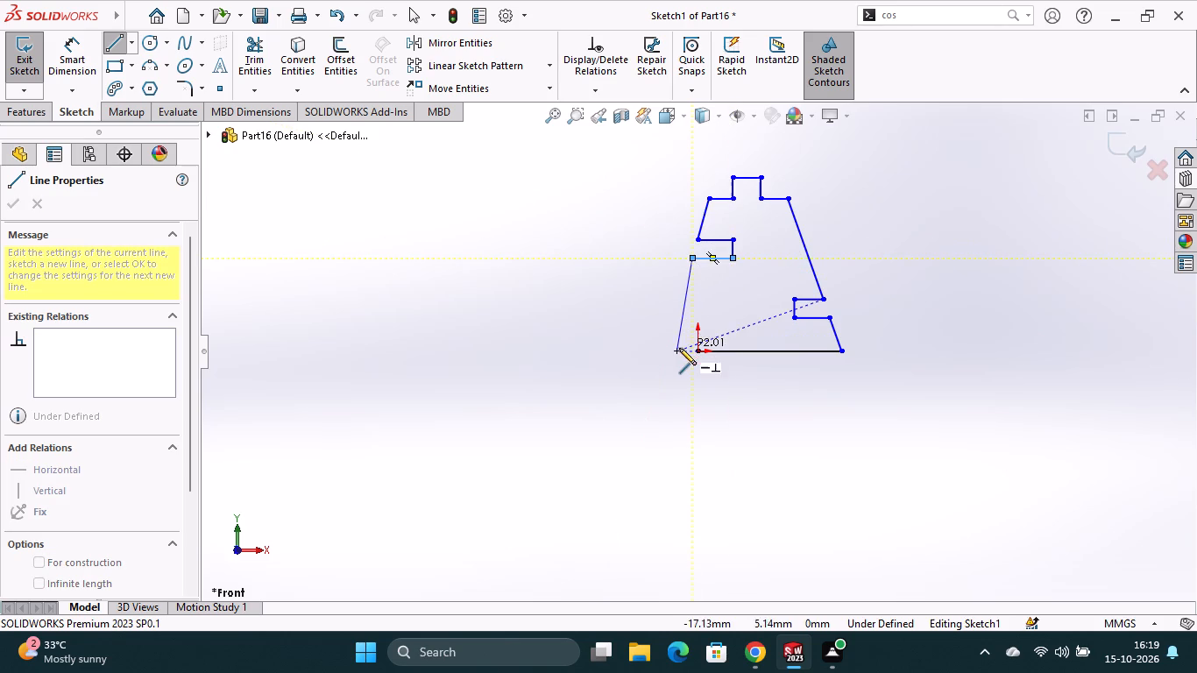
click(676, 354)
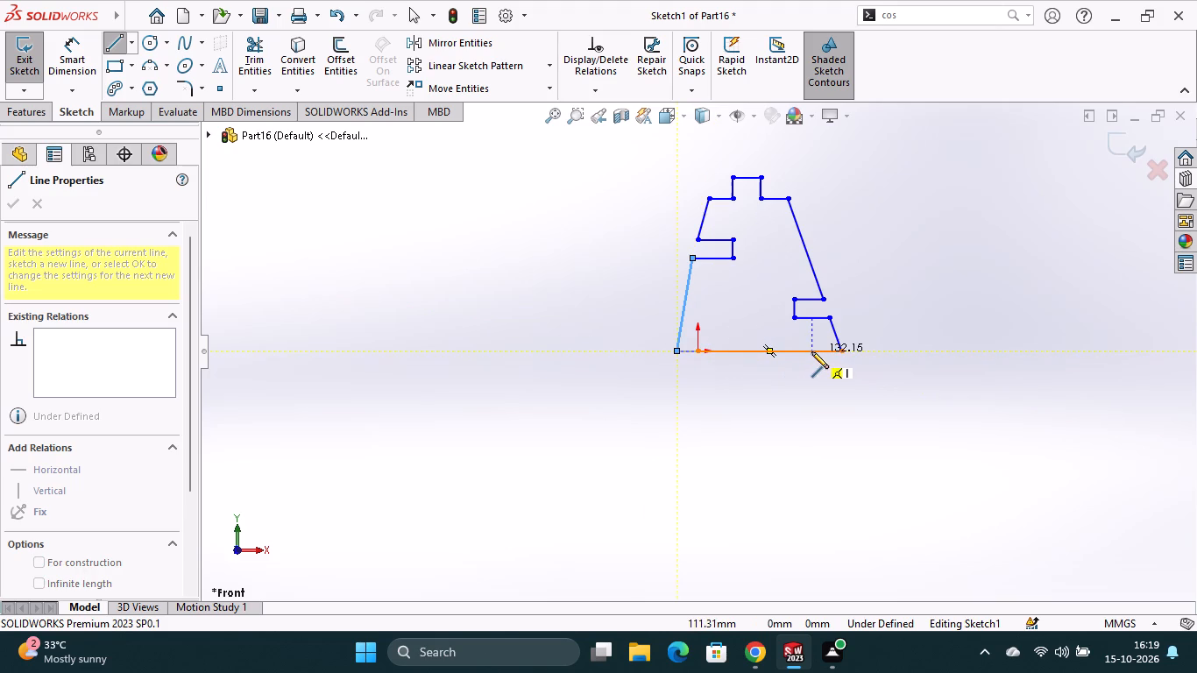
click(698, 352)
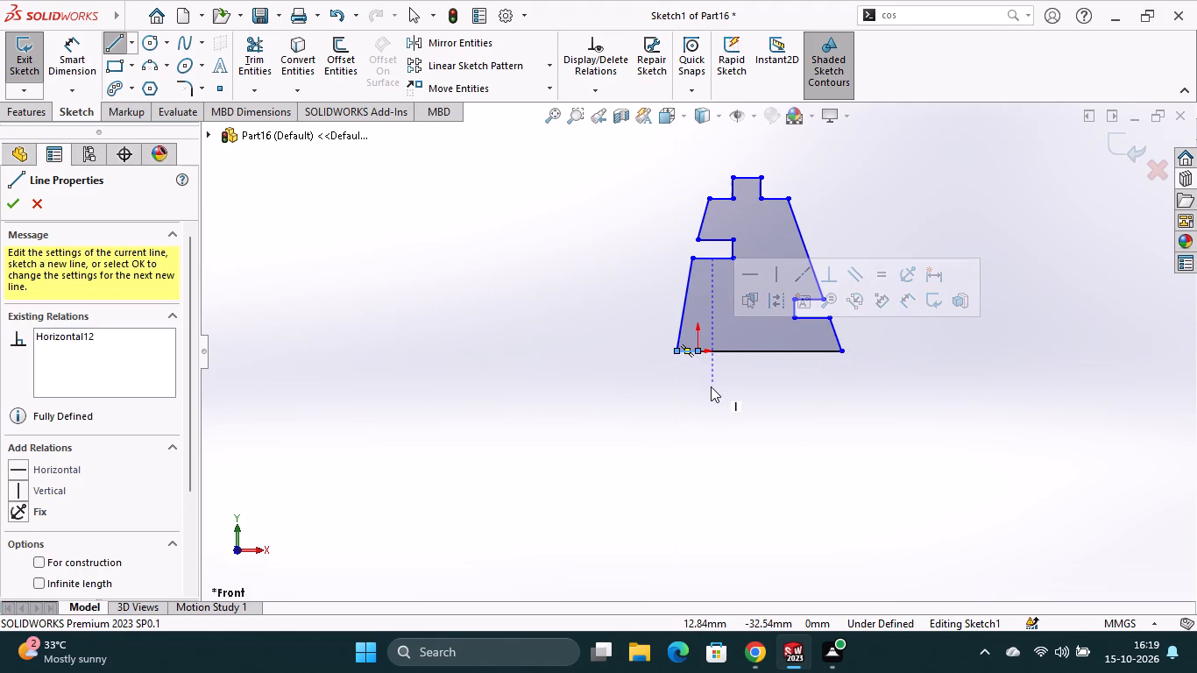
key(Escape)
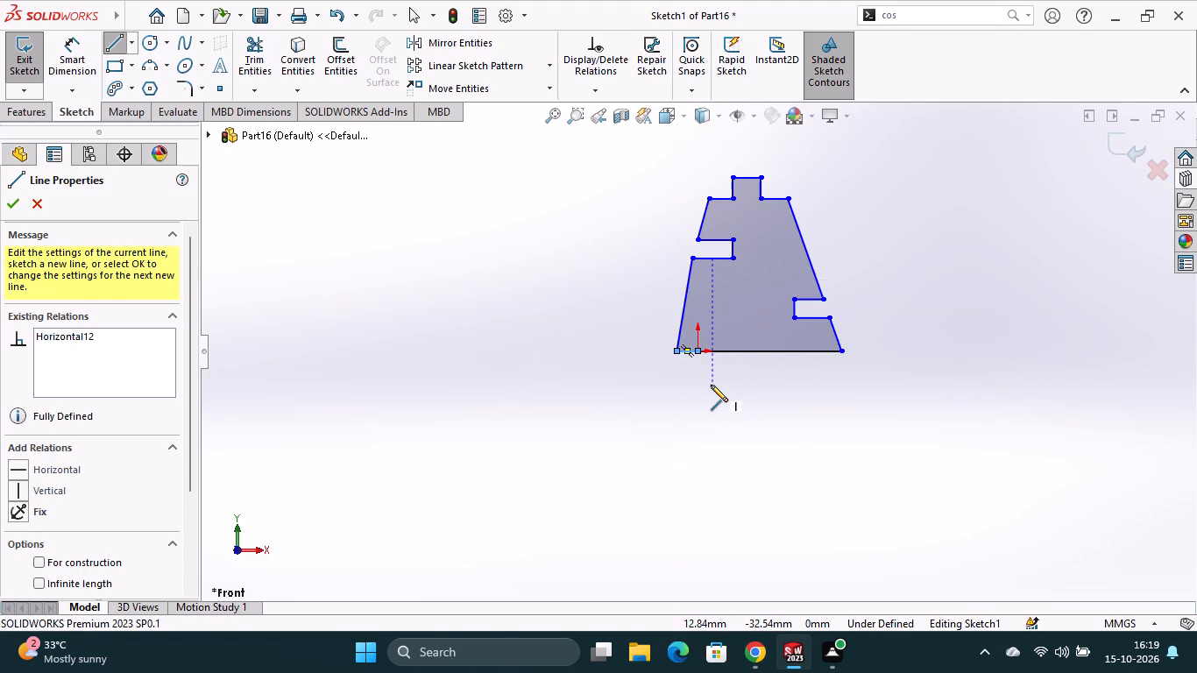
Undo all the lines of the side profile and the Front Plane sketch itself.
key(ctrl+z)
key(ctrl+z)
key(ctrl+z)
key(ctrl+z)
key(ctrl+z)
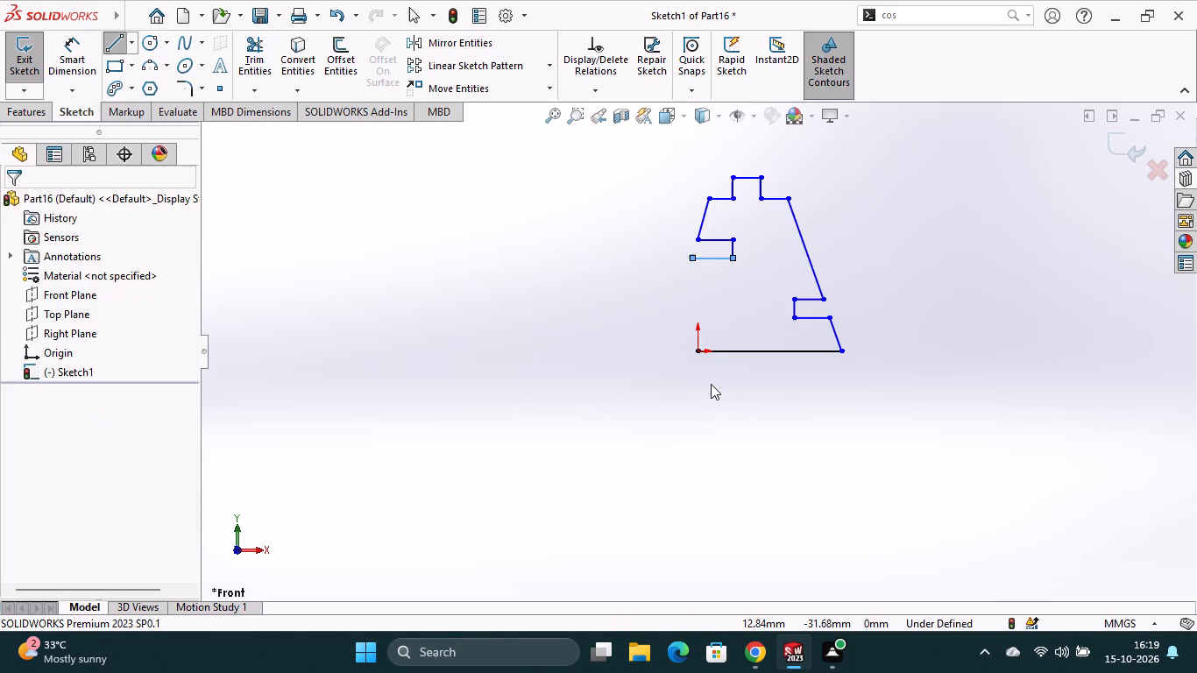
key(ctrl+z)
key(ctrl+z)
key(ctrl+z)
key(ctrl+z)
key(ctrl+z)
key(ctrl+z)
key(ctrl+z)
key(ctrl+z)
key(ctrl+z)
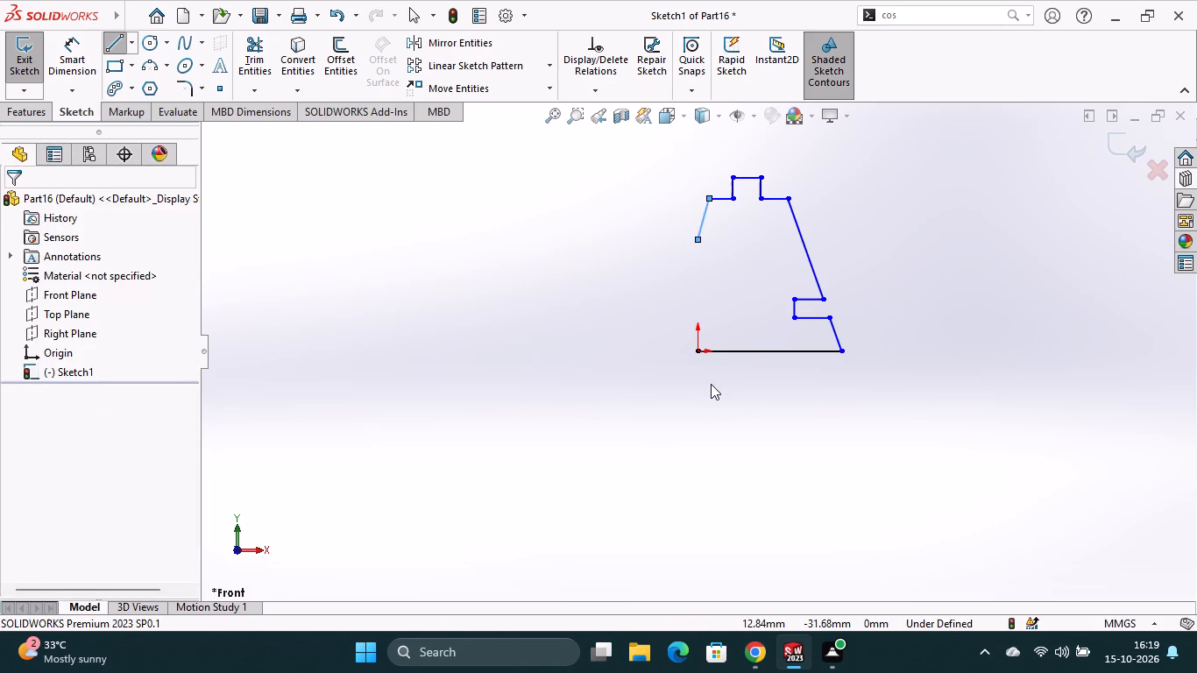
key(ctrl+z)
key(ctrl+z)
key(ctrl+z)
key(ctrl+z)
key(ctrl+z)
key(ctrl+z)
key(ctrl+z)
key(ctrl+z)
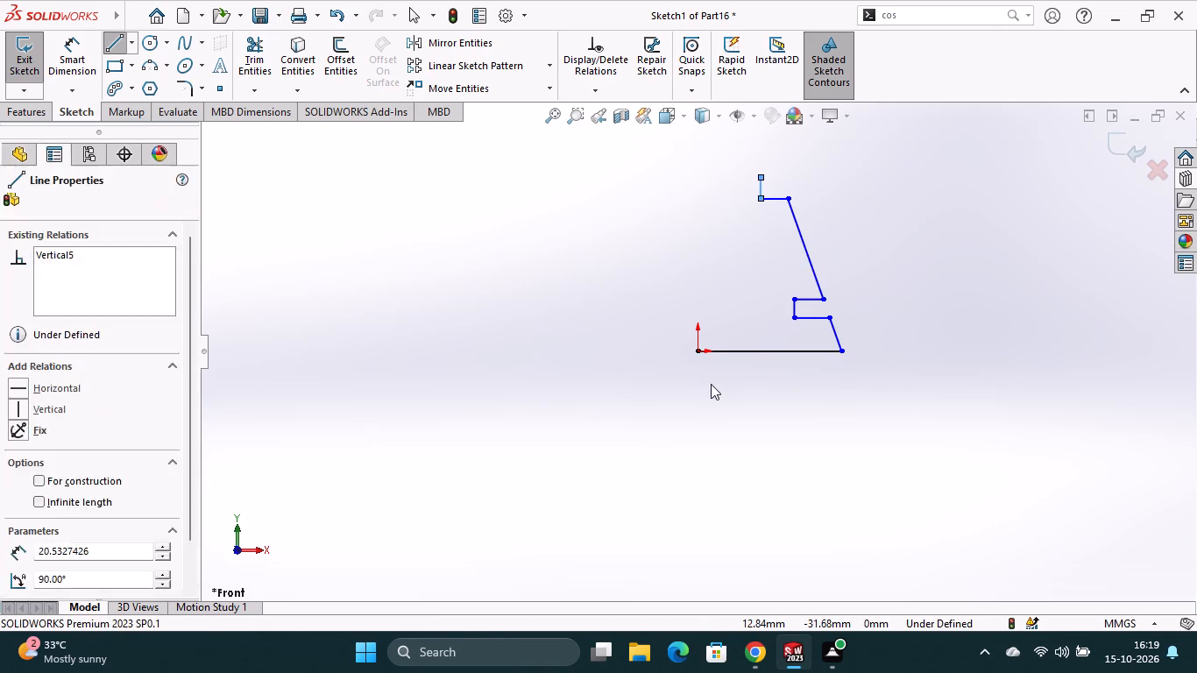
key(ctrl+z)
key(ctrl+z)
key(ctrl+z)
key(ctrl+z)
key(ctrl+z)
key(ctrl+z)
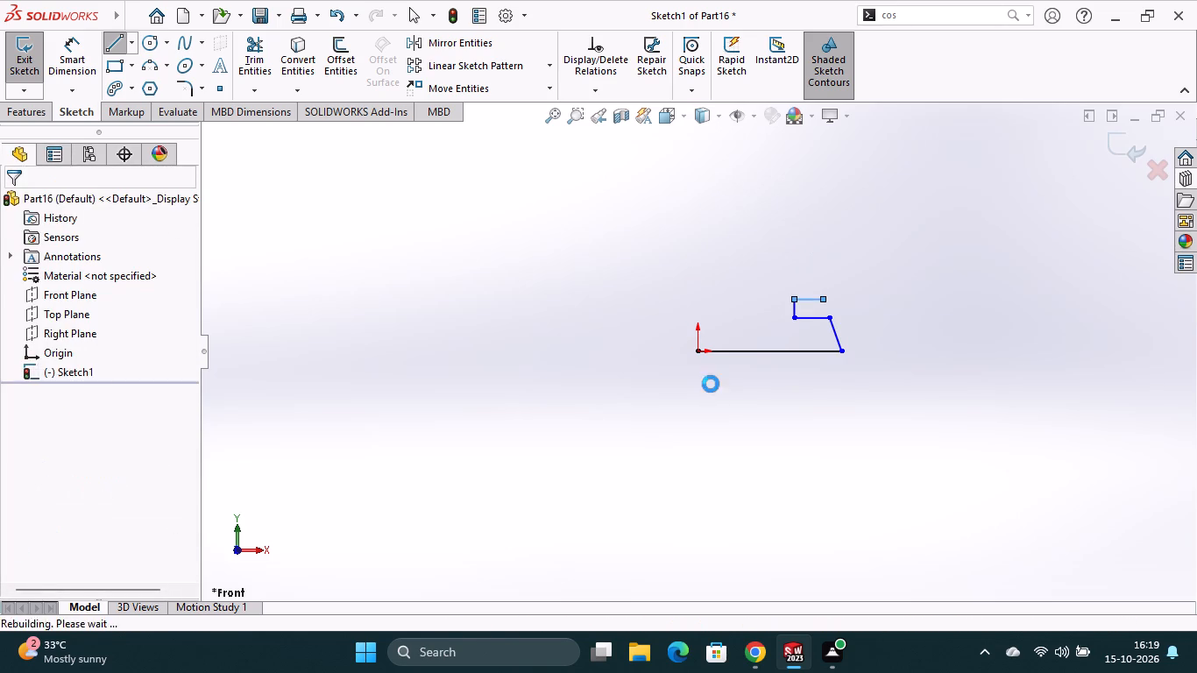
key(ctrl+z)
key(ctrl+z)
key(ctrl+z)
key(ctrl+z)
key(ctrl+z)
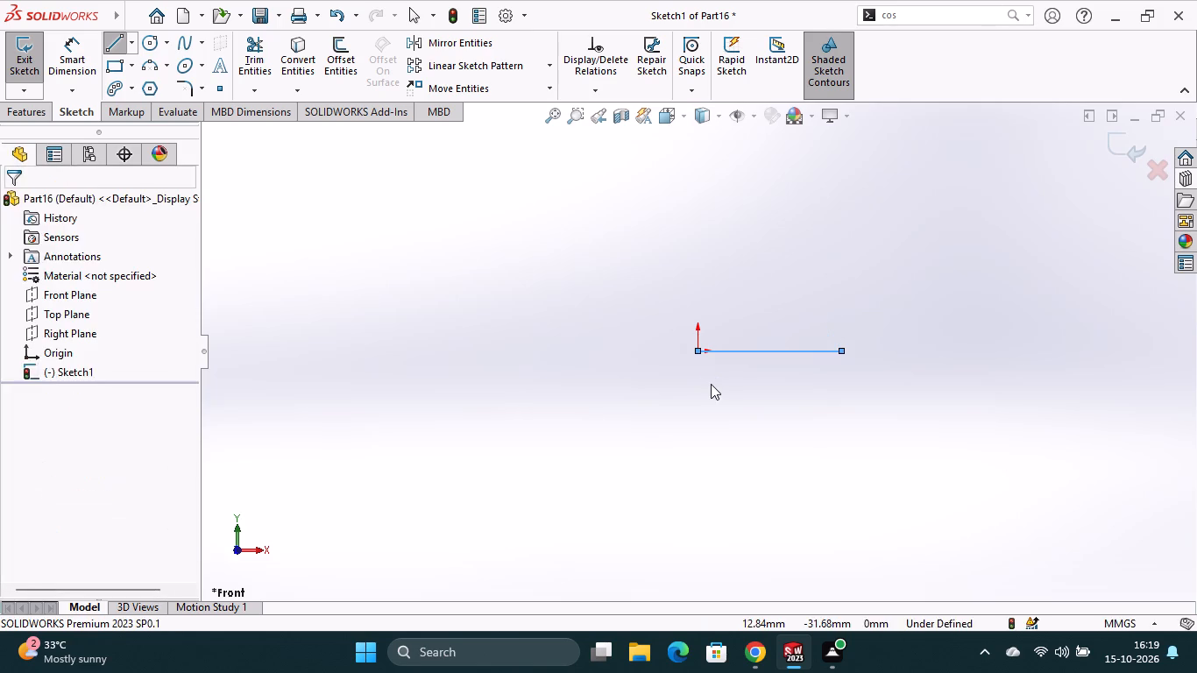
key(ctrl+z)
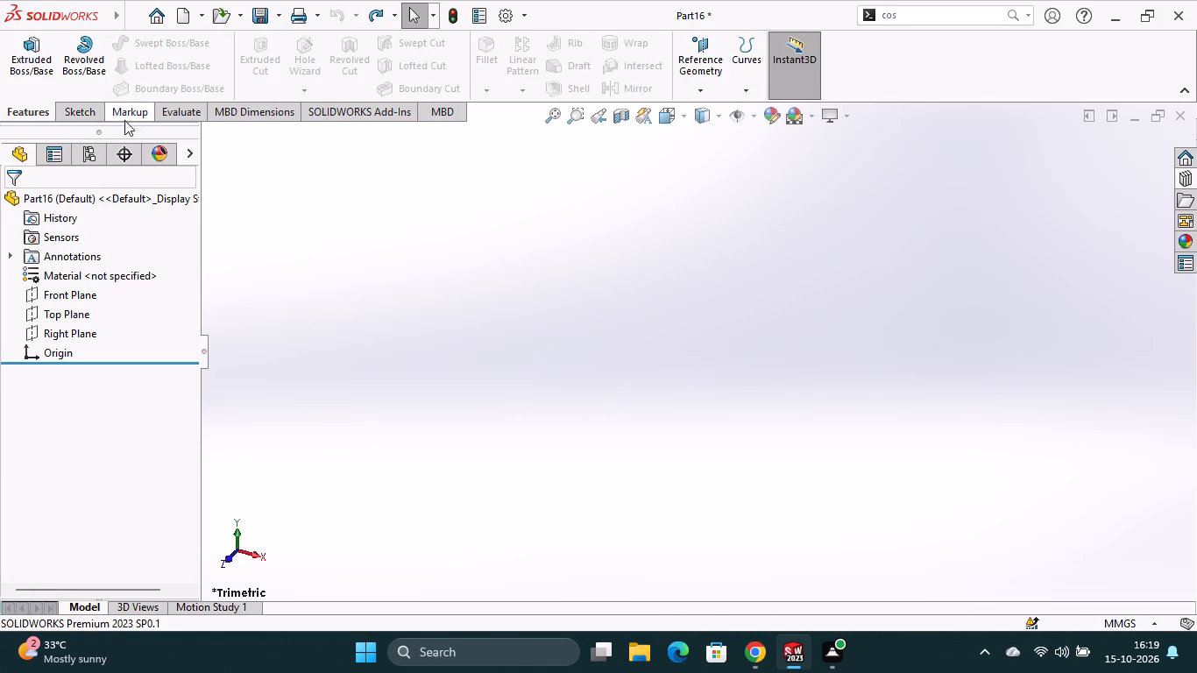
On the Front Plane, sketch a base line about 176 mm long from the origin and a slanted right side with a rectangular notch.
click(74, 302)
click(90, 285)
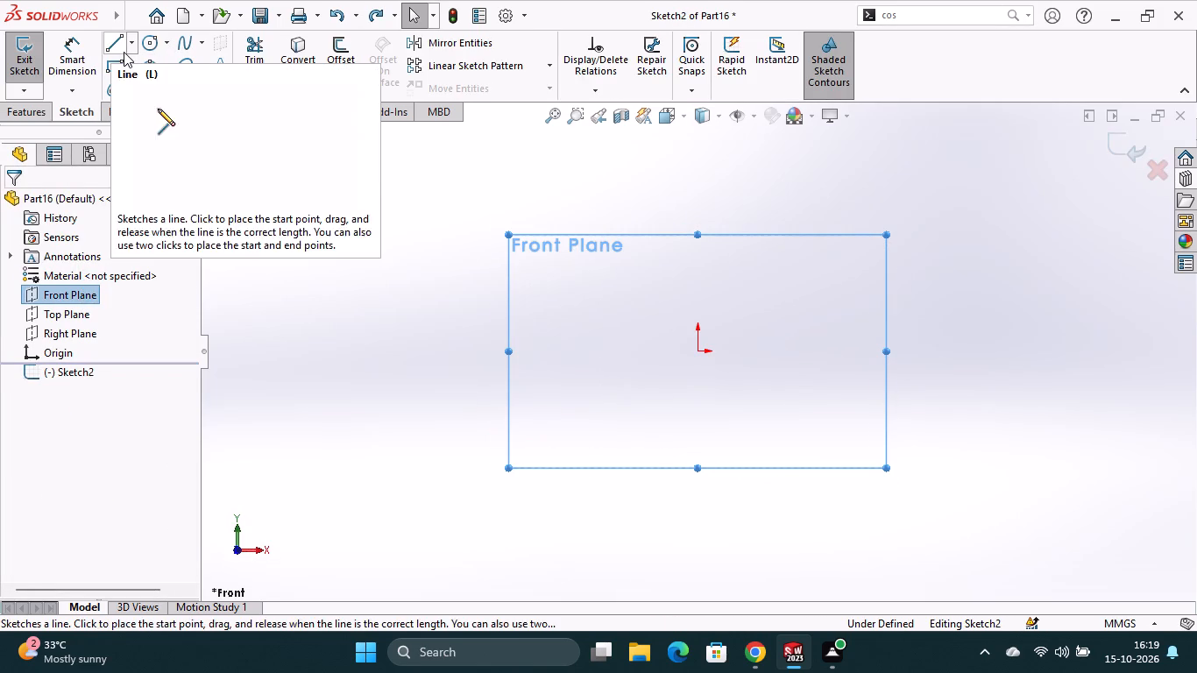
click(124, 52)
click(698, 353)
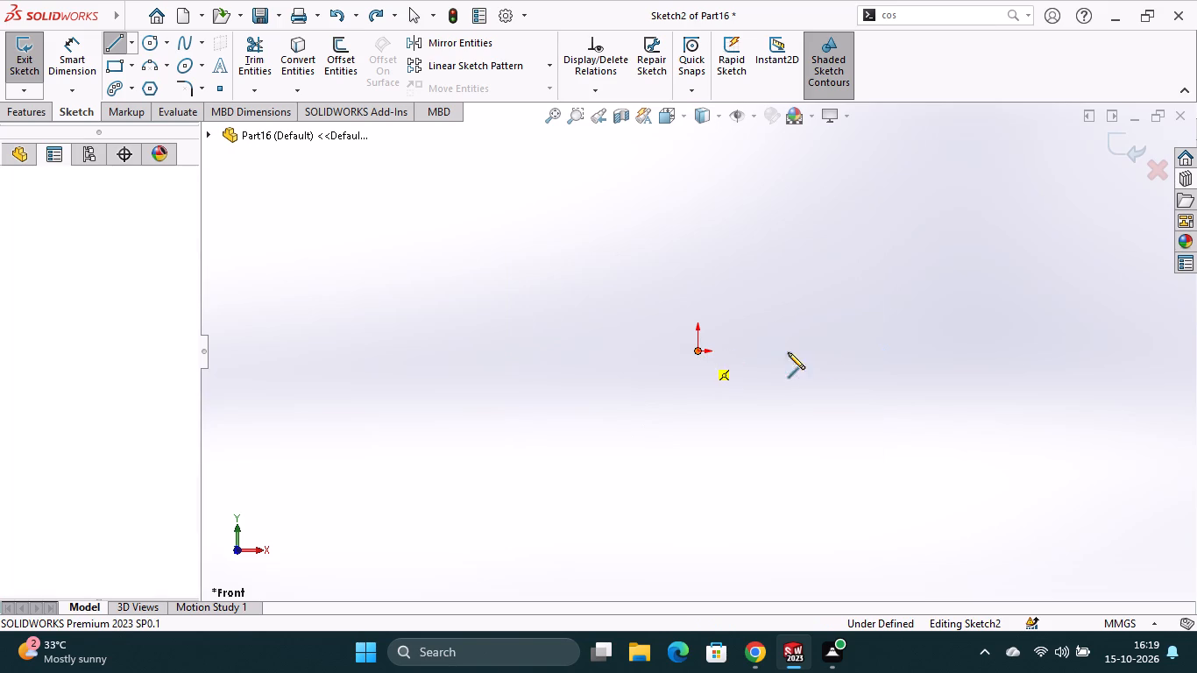
click(1072, 351)
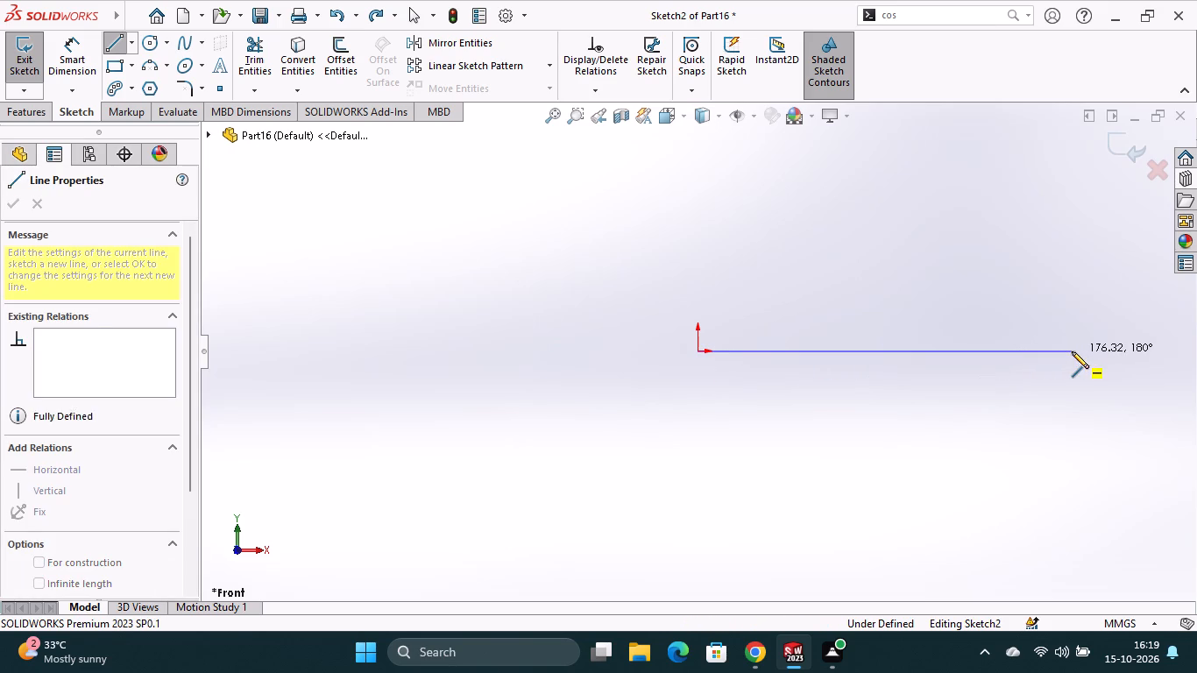
click(1042, 275)
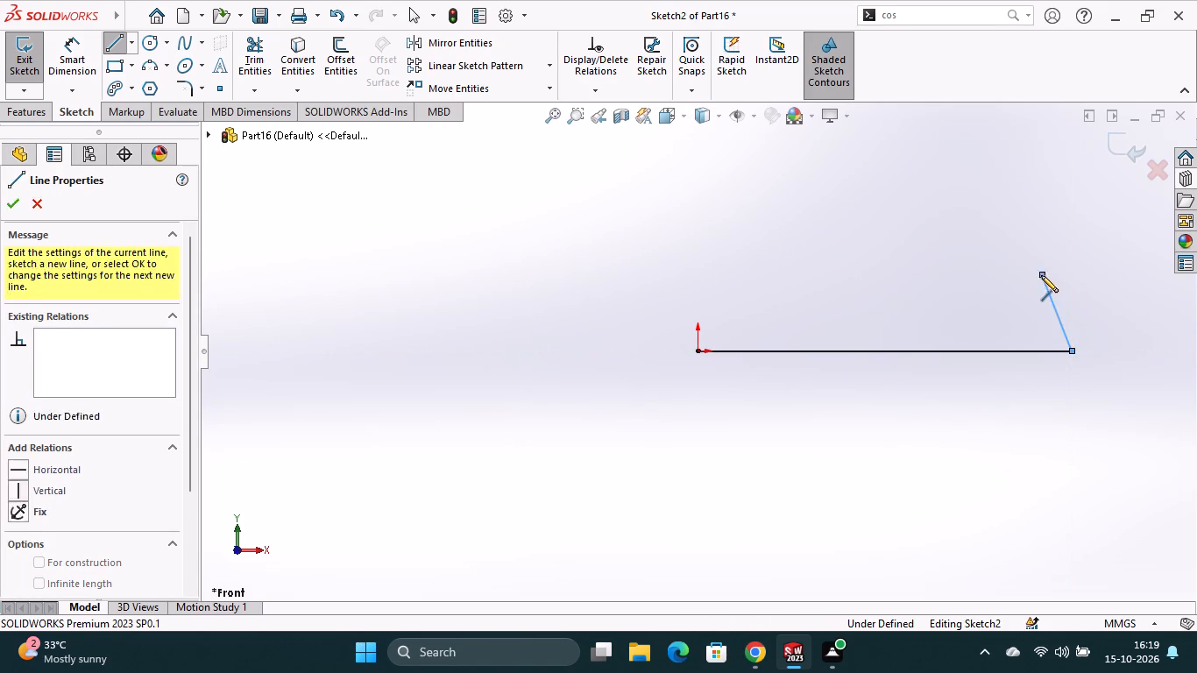
click(976, 273)
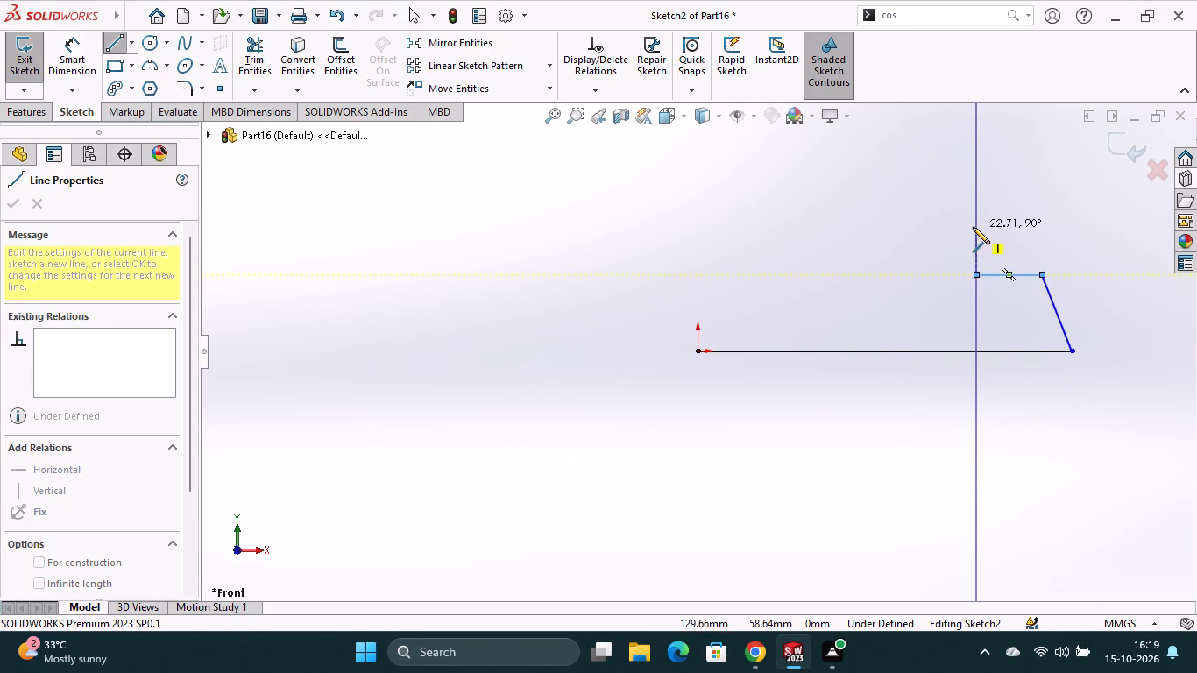
click(973, 227)
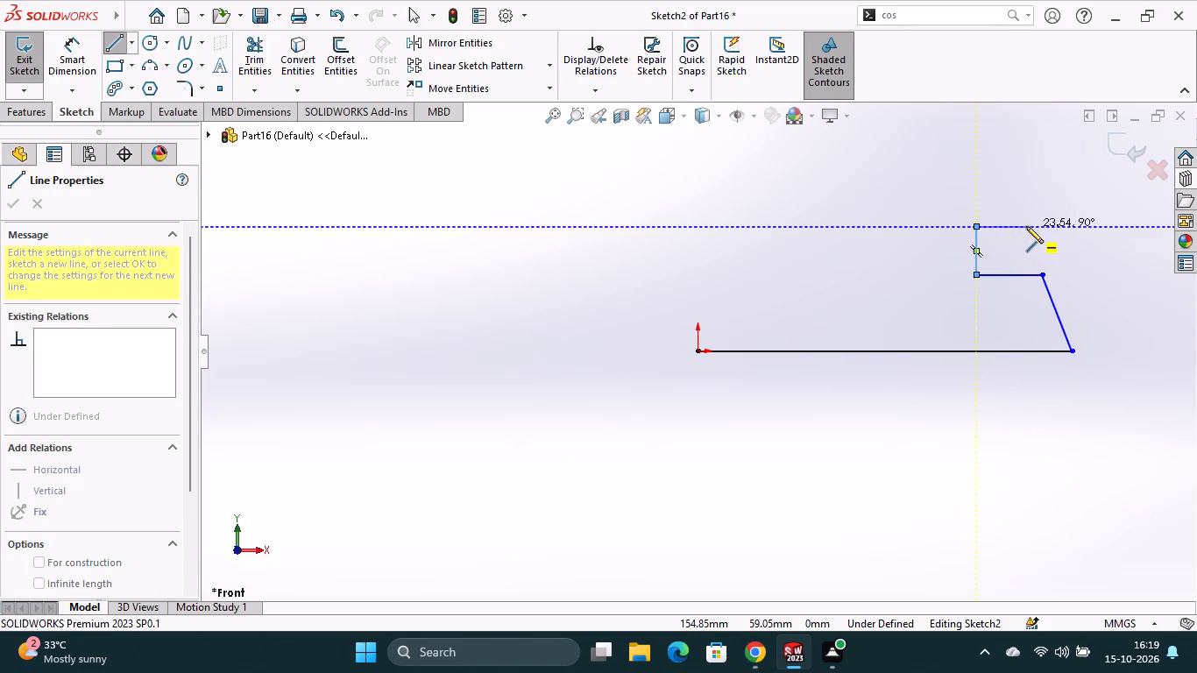
click(1023, 226)
scroll(984, 194, up, 3)
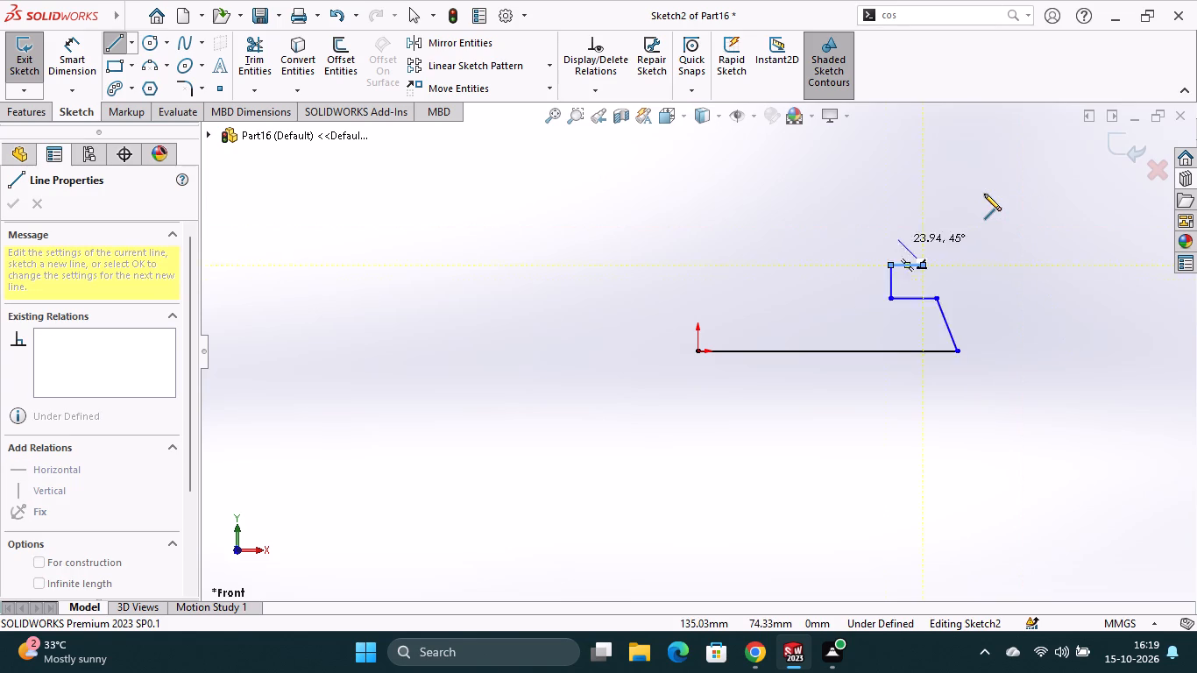
scroll(984, 194, up, 4)
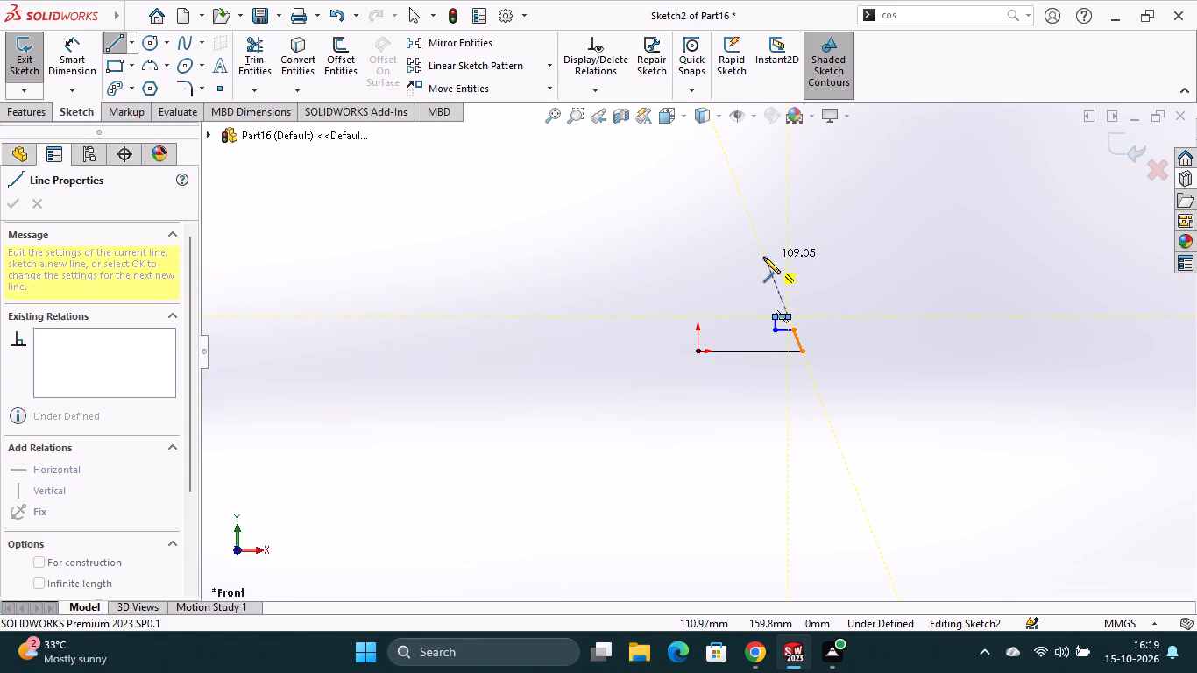
click(768, 265)
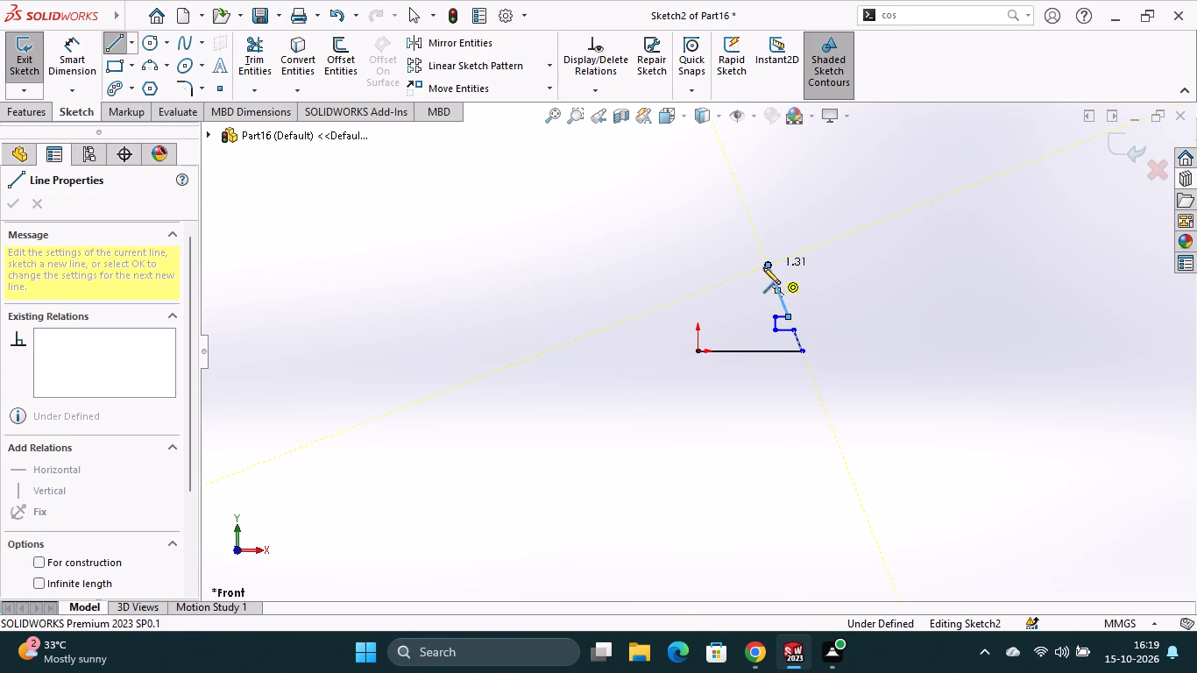
Continue the line profile with a short horizontal top edge and a rectangular raised tab about 23 mm wide.
click(753, 266)
click(753, 251)
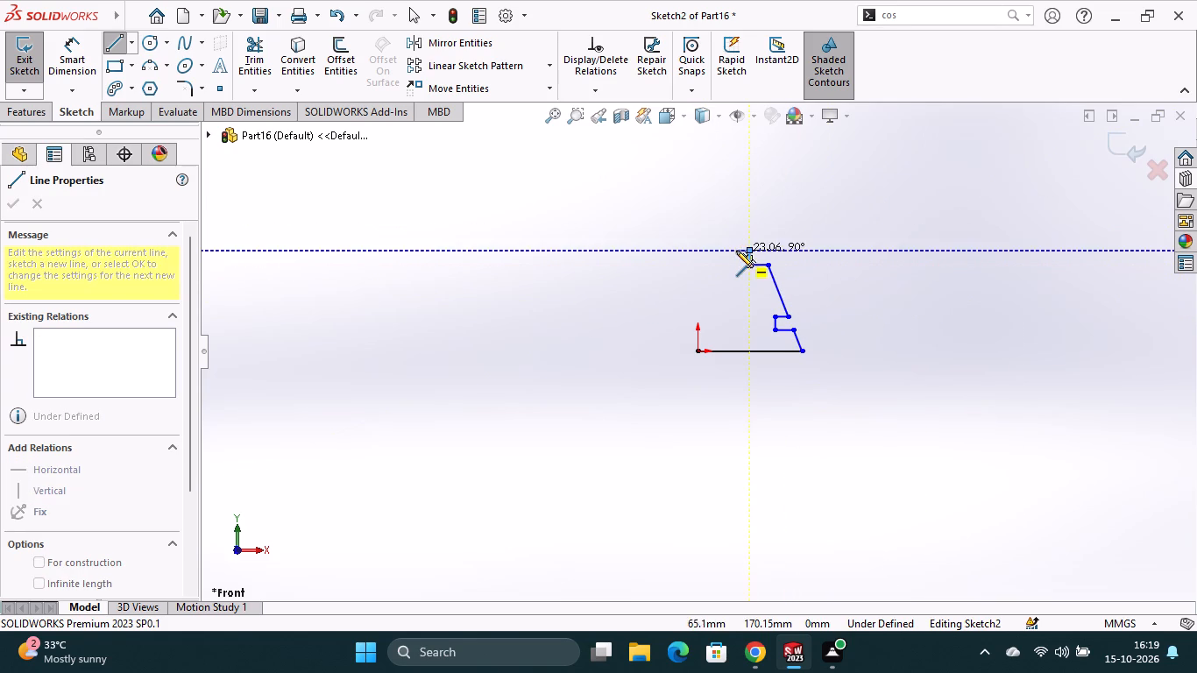
click(736, 251)
click(733, 265)
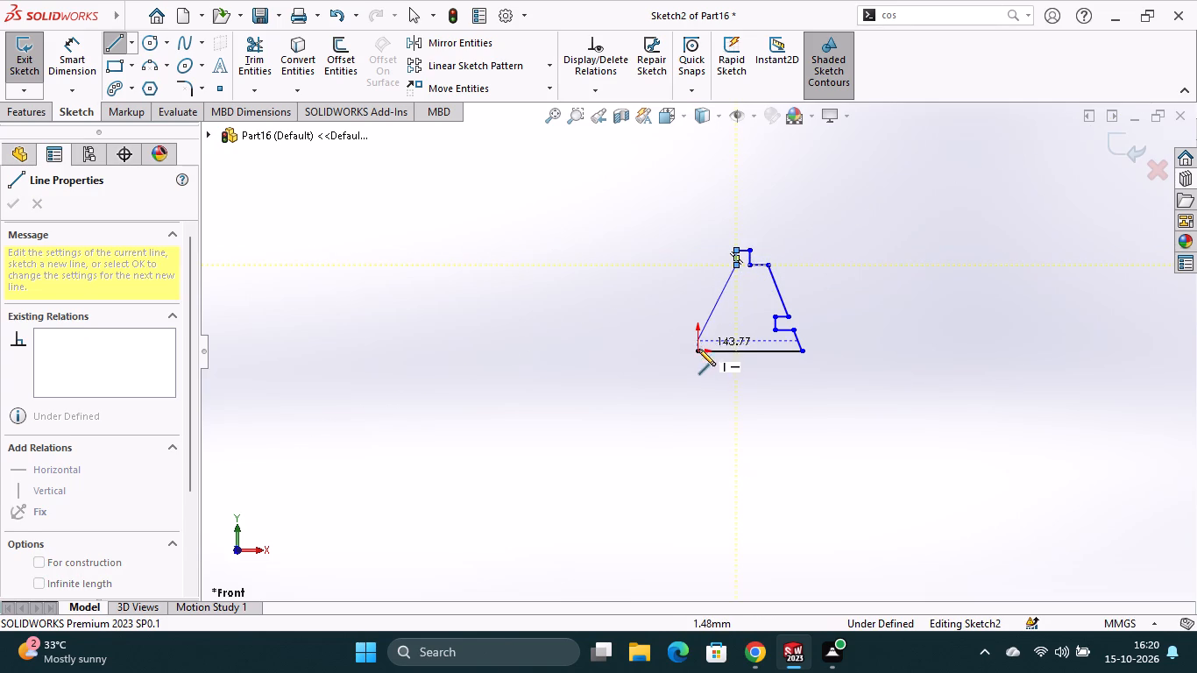
Sketch the slanted left side with a rectangular notch and close the profile at the origin with a slanted line about 88 mm long.
click(725, 291)
click(740, 292)
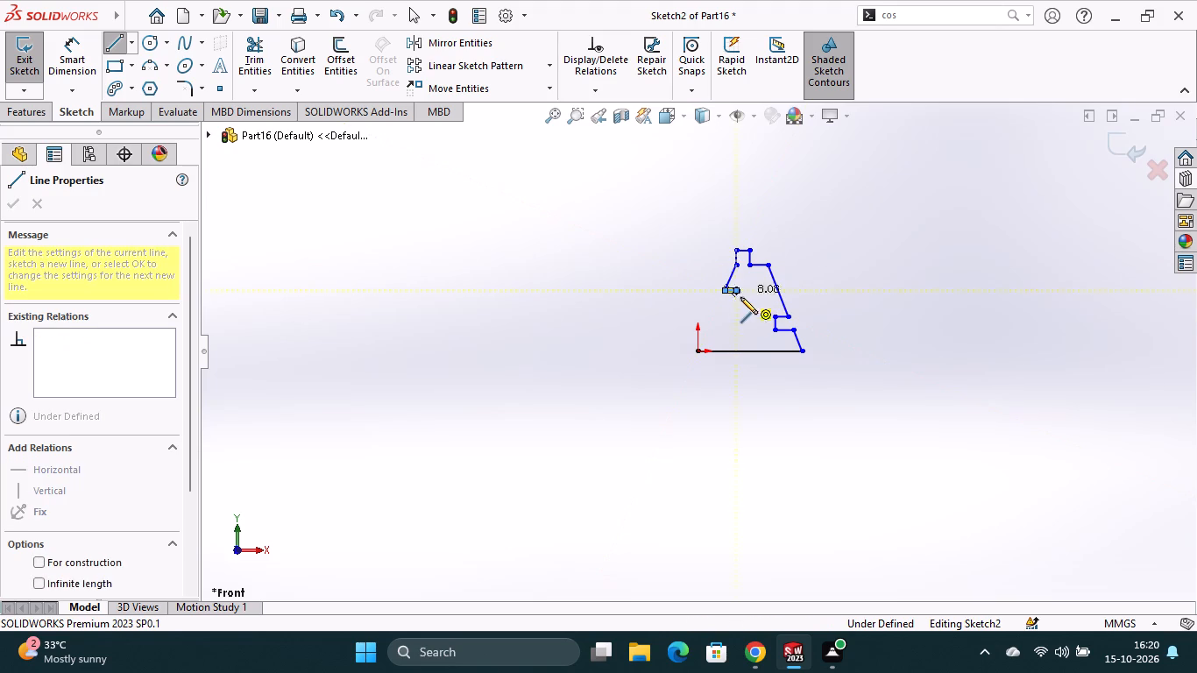
click(740, 303)
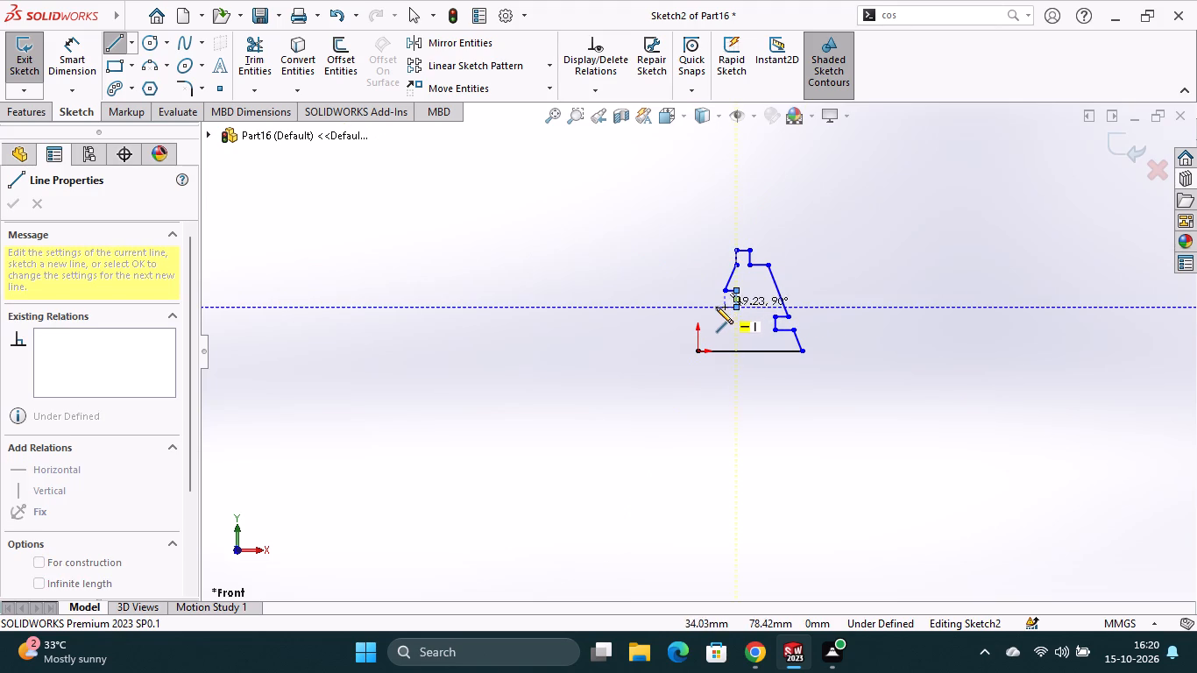
click(720, 307)
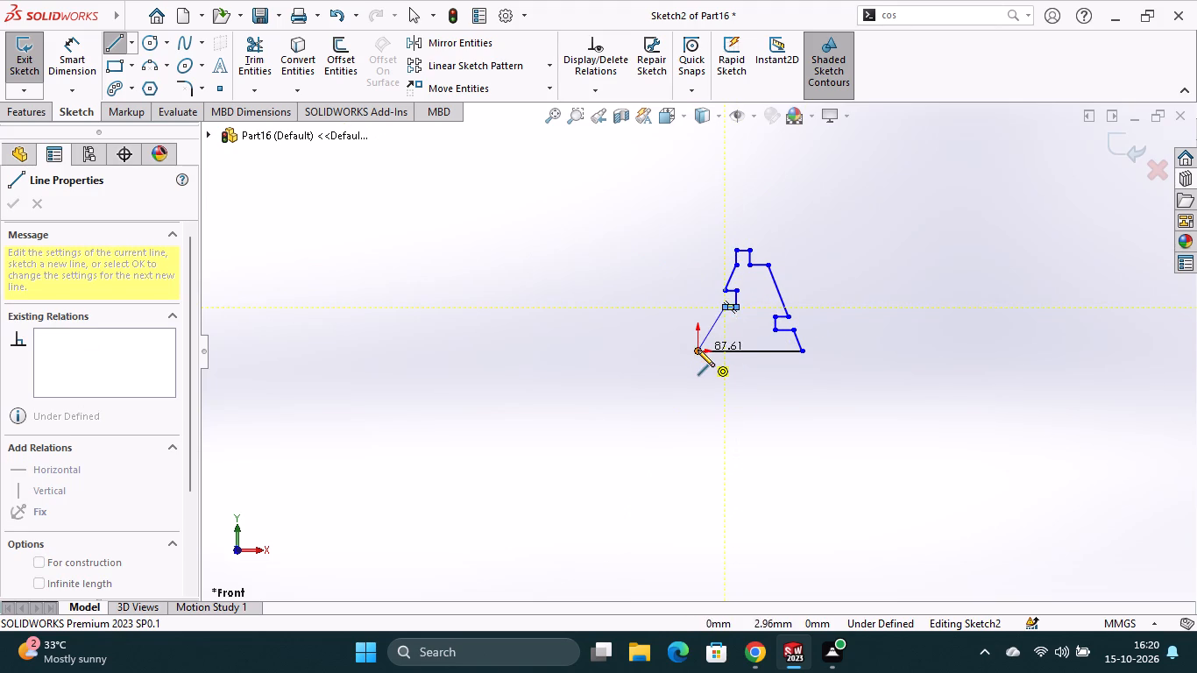
click(698, 350)
key(Escape)
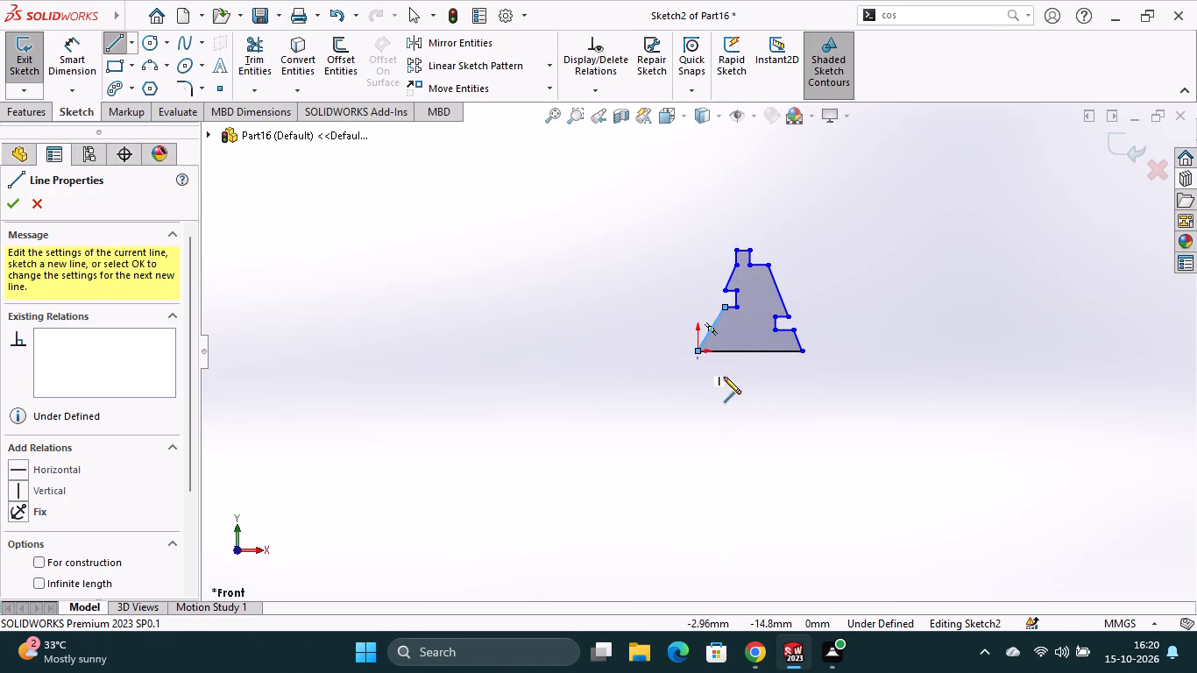
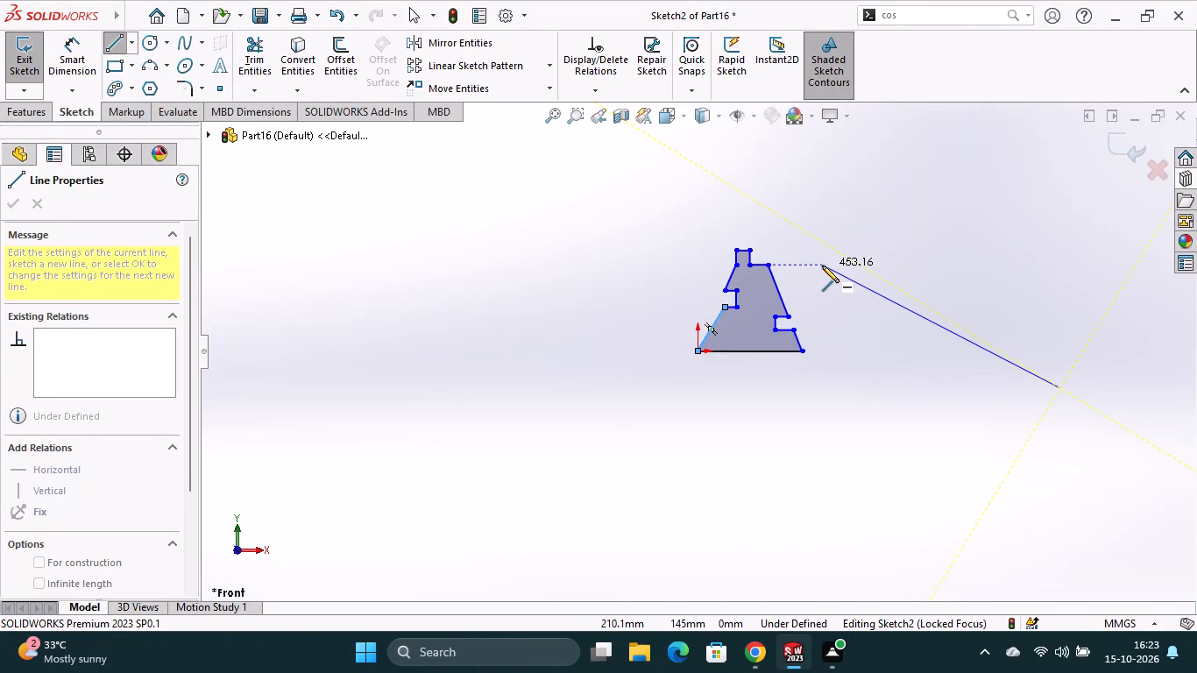
Delete all the lines of the notched side profile except the horizontal base line.
key(Escape)
drag(794, 237, 709, 344)
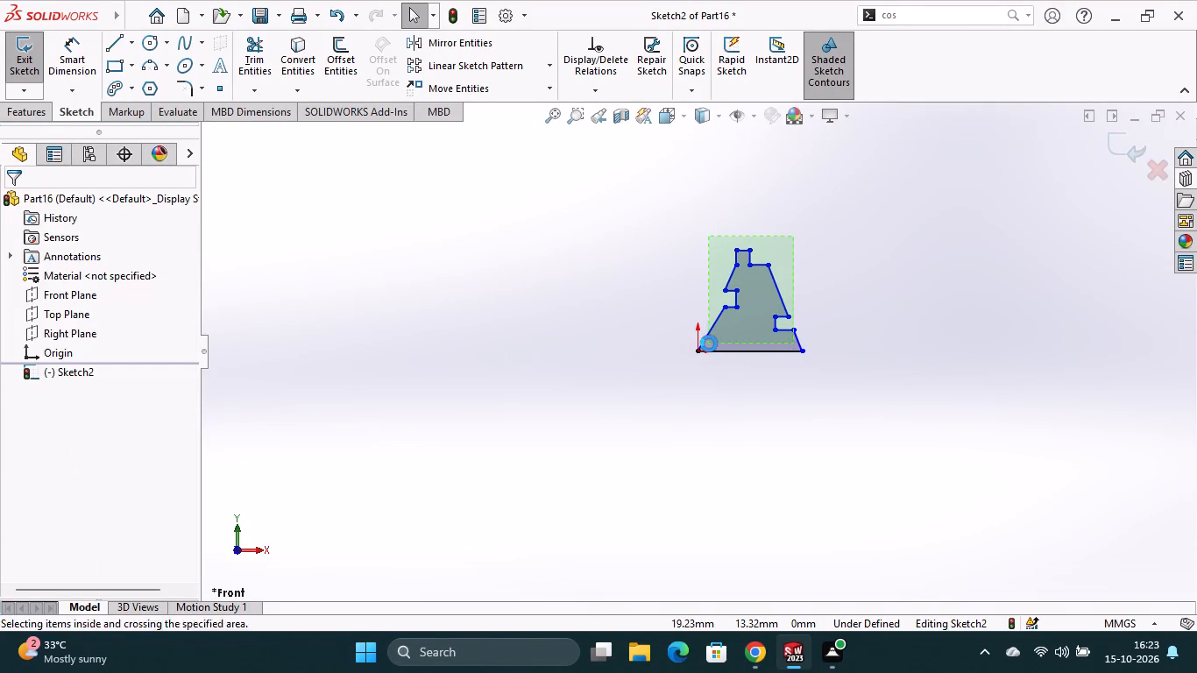
key(Delete)
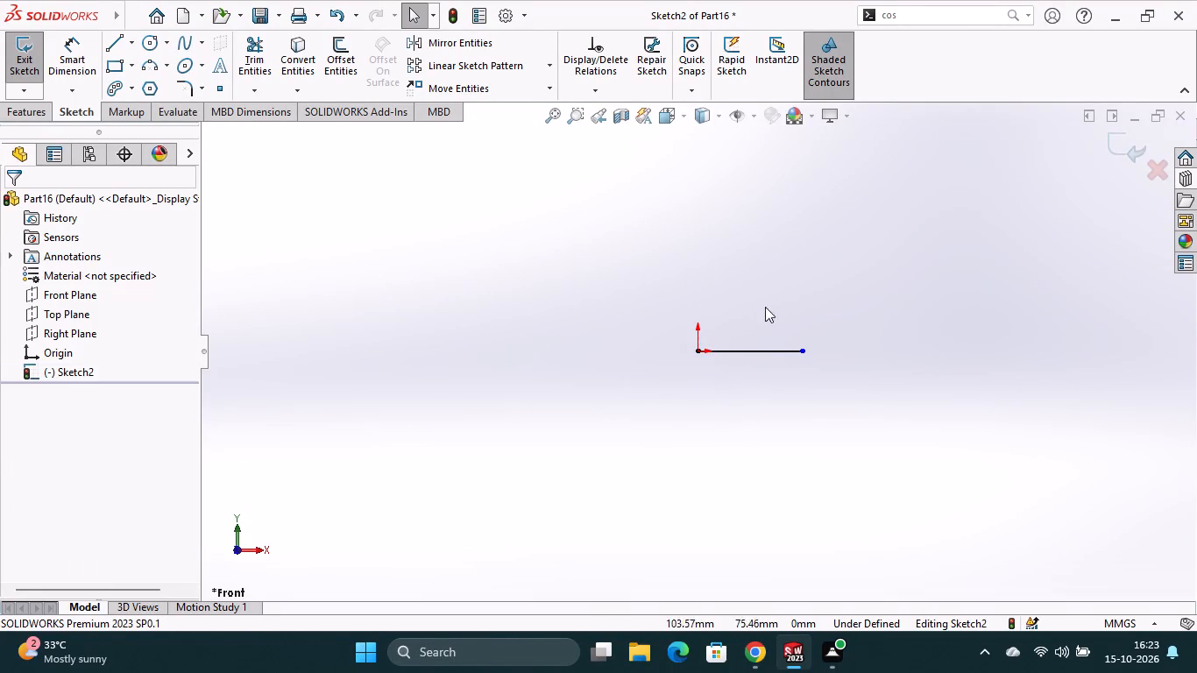
Sketch a vertical construction centerline about 108 mm long, rising from the midpoint of the base line.
scroll(766, 329, down, 8)
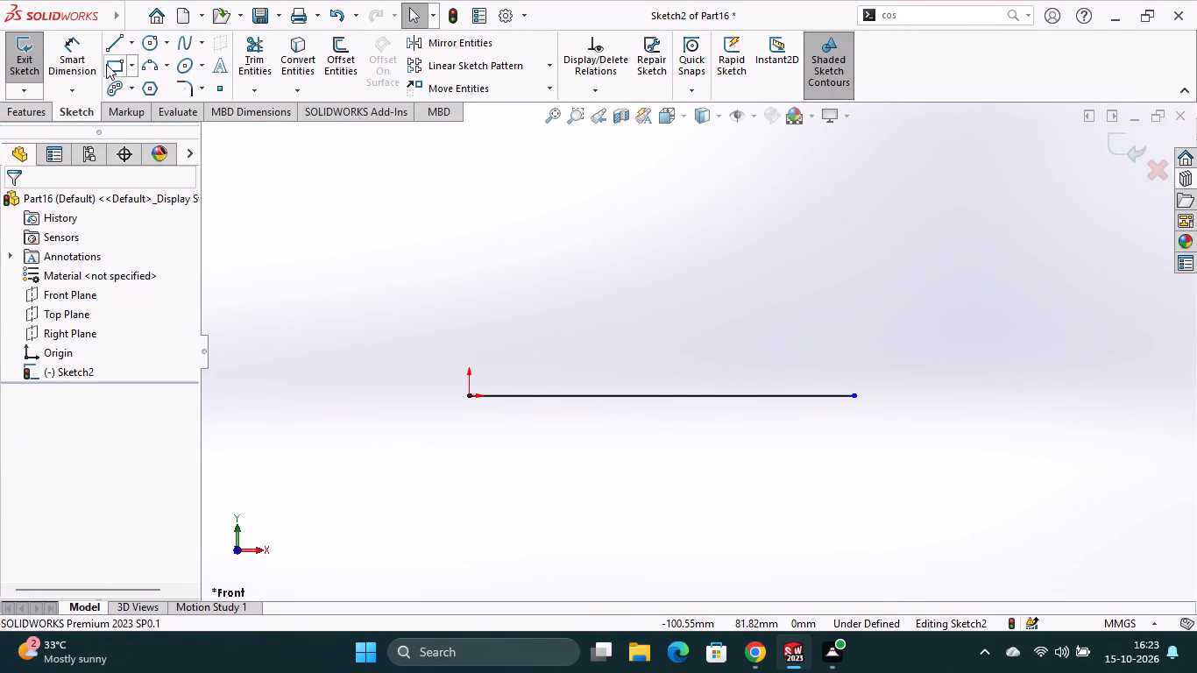
double_click(132, 49)
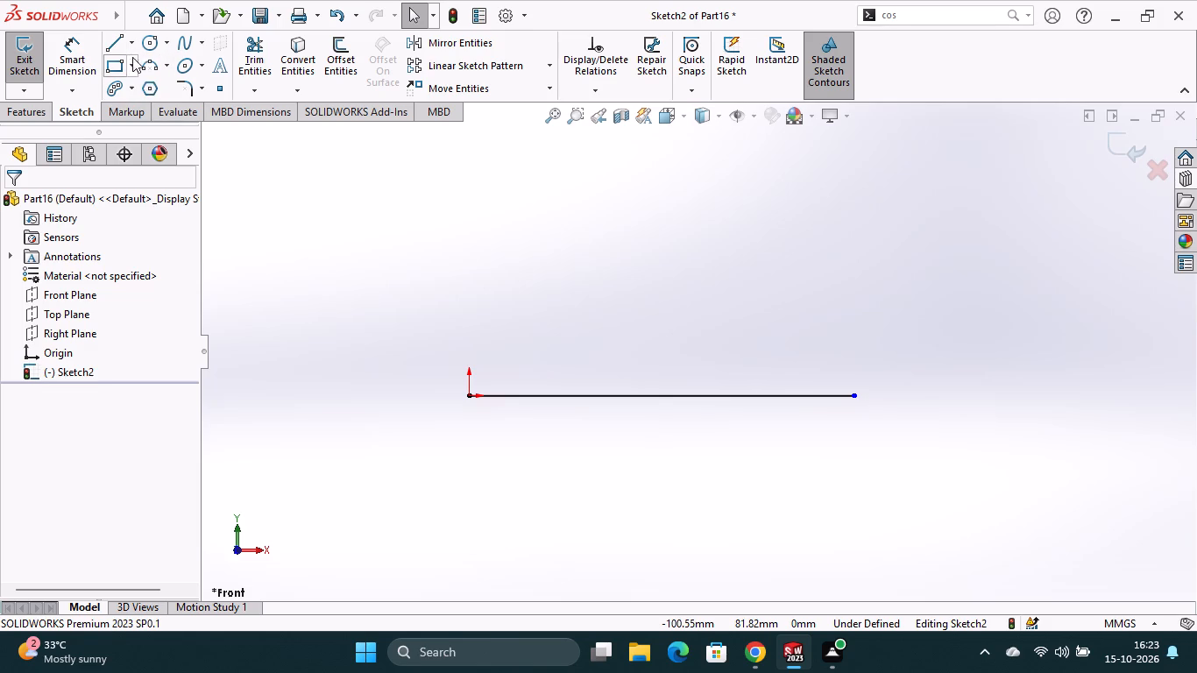
click(132, 48)
click(137, 81)
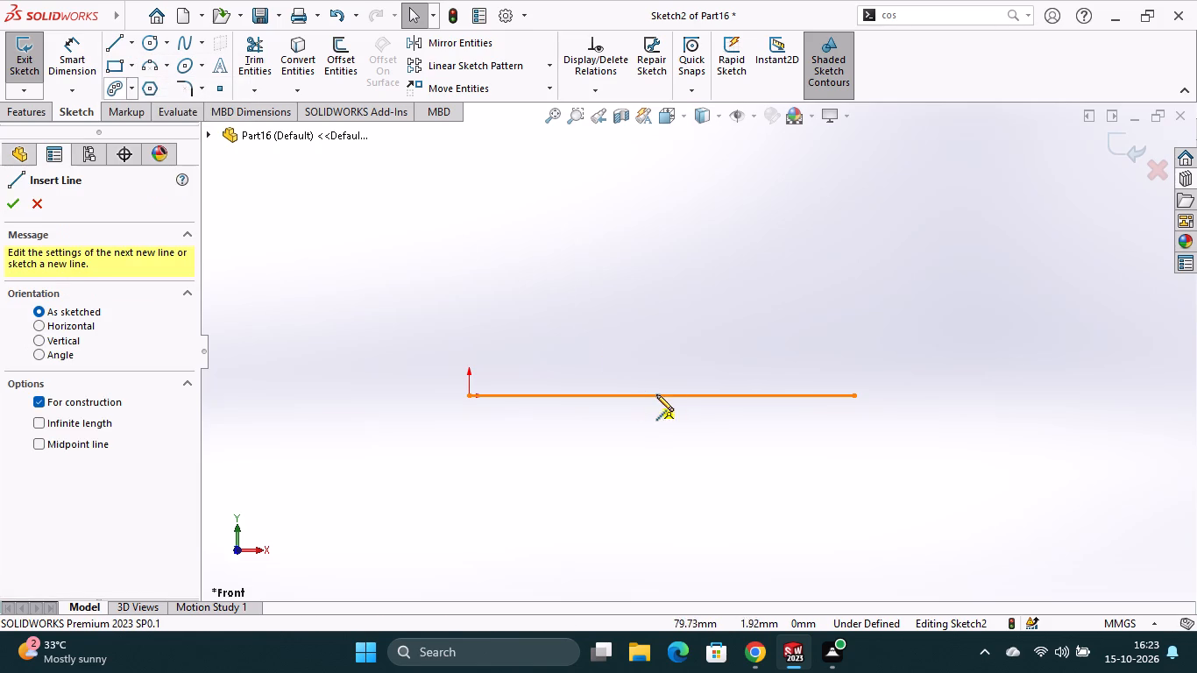
click(662, 396)
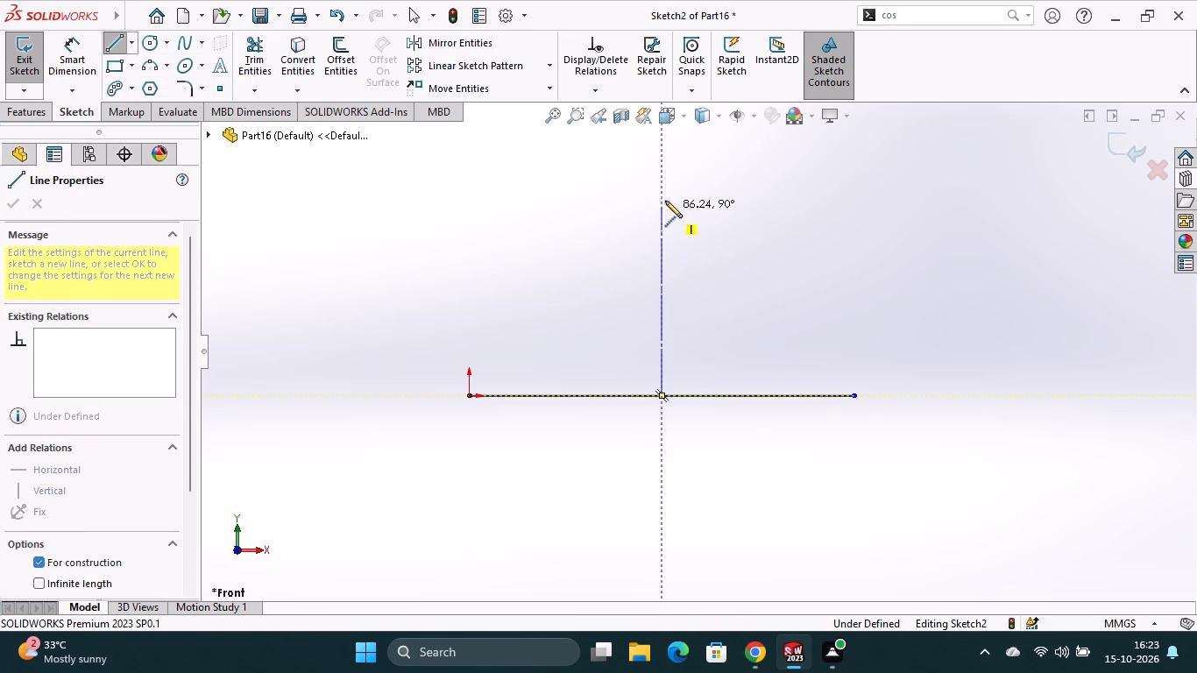
click(660, 159)
key(Escape)
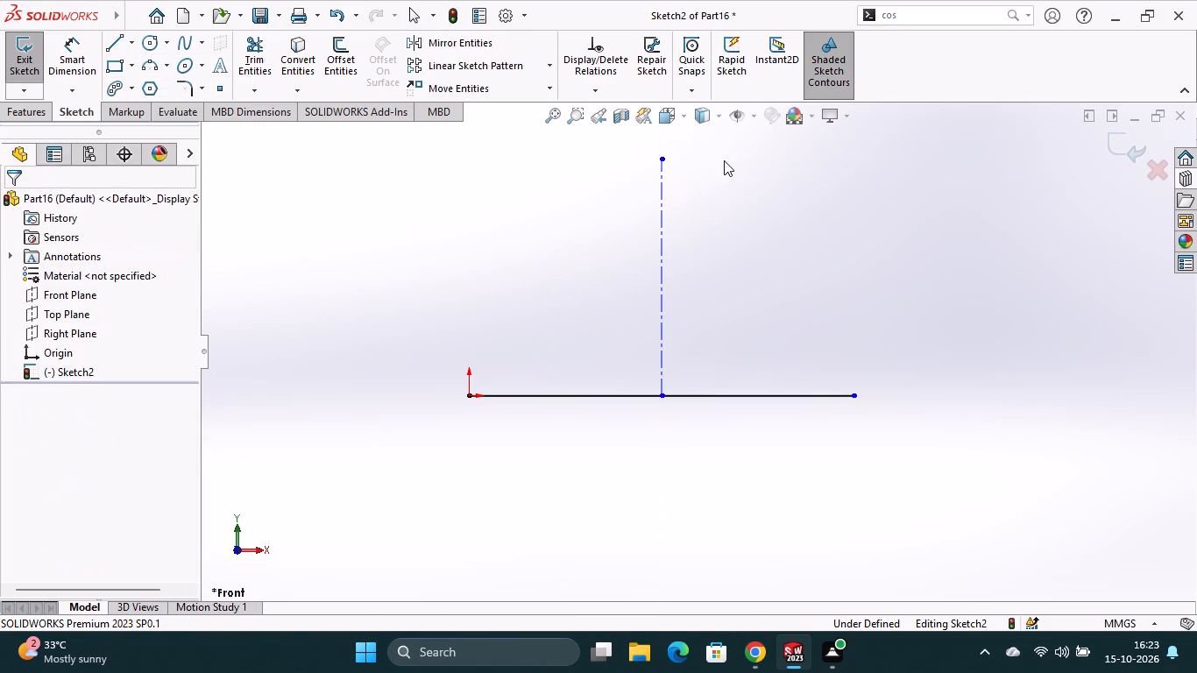
Sketch the left half-profile from the origin: a slanted side, a horizontal shoulder, a vertical riser and a horizontal top ending on the centerline.
click(110, 46)
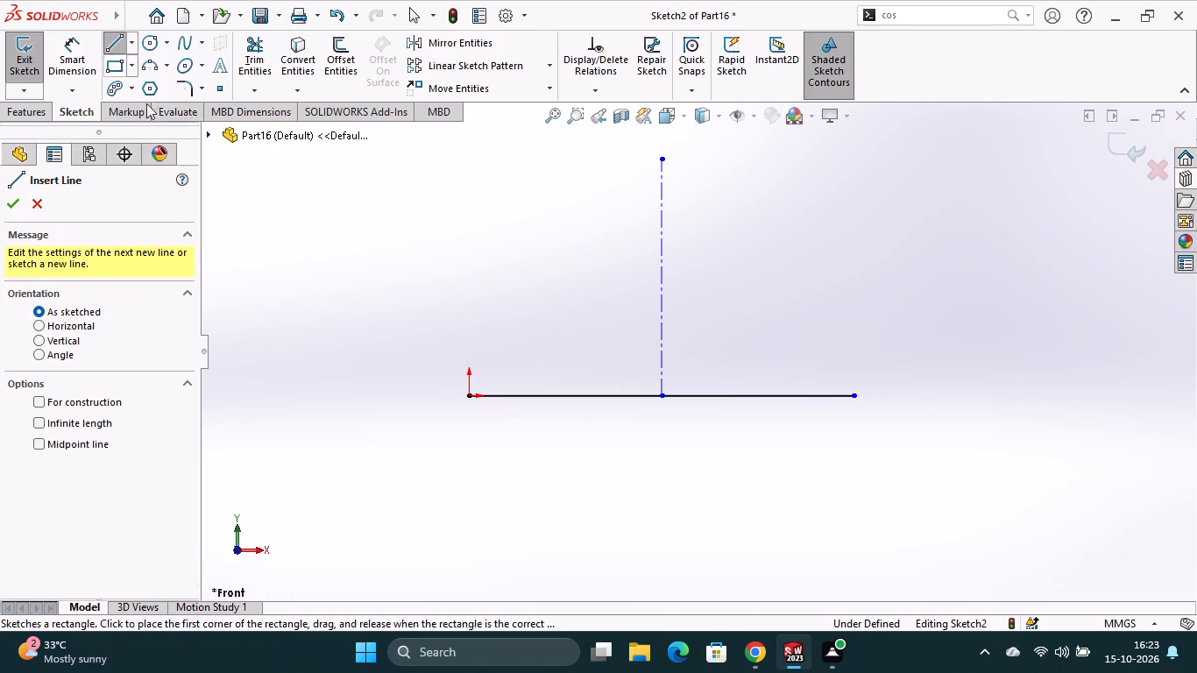
click(465, 393)
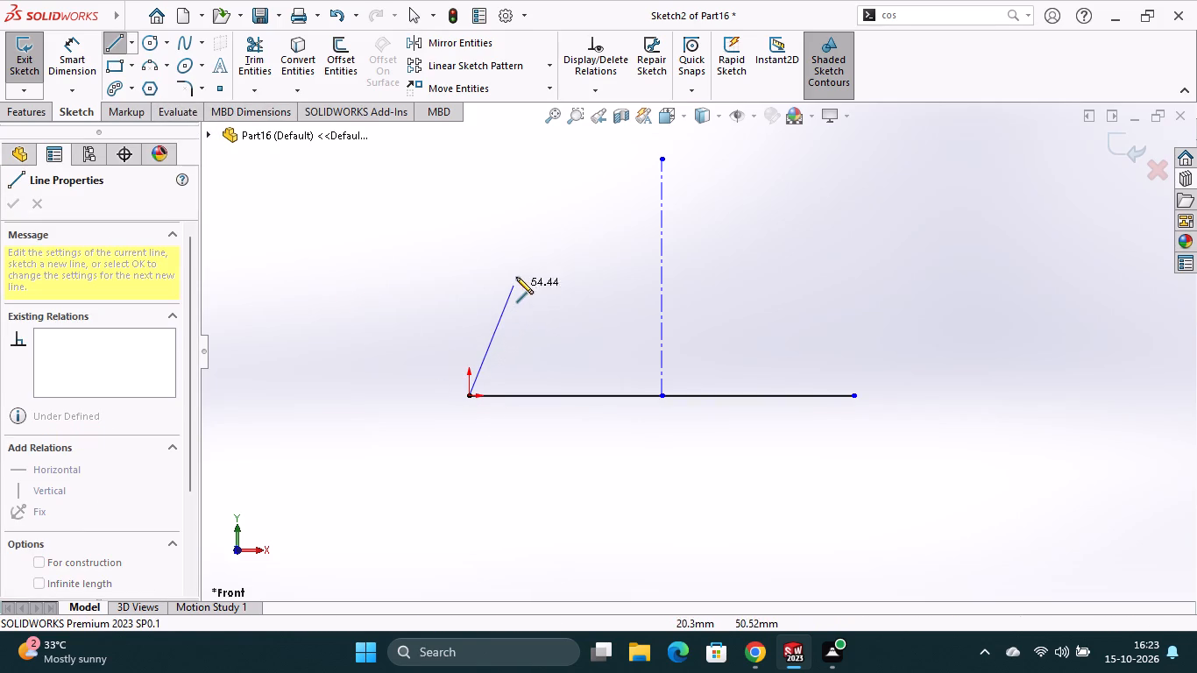
click(528, 237)
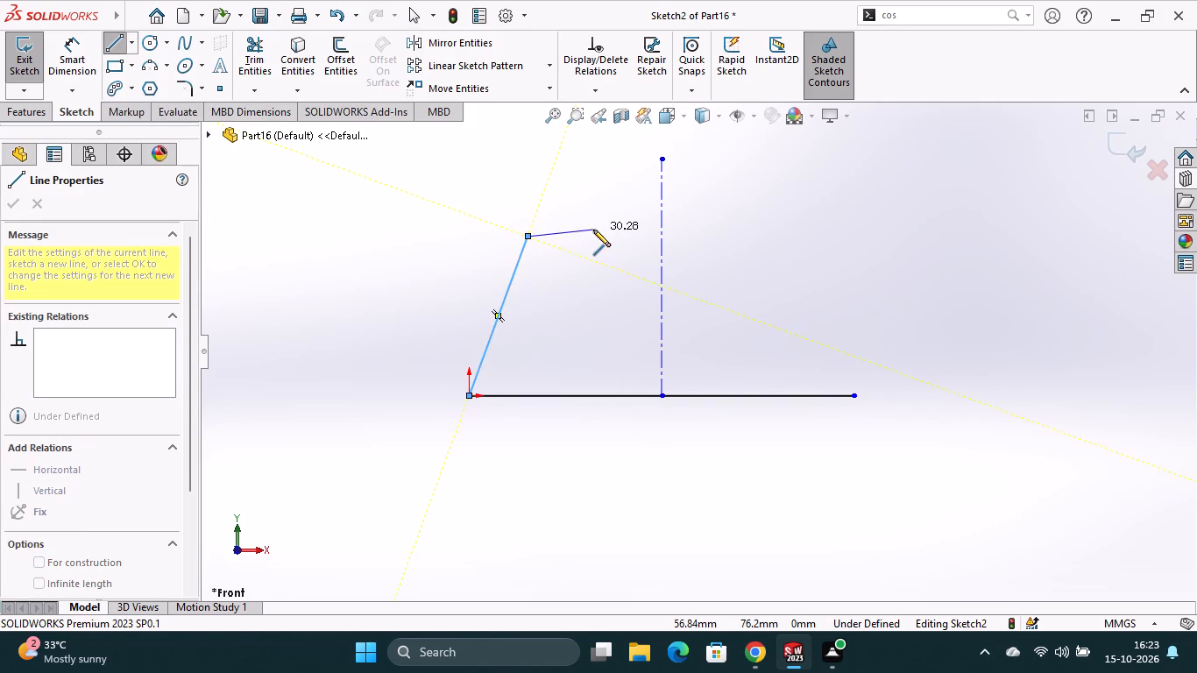
click(596, 233)
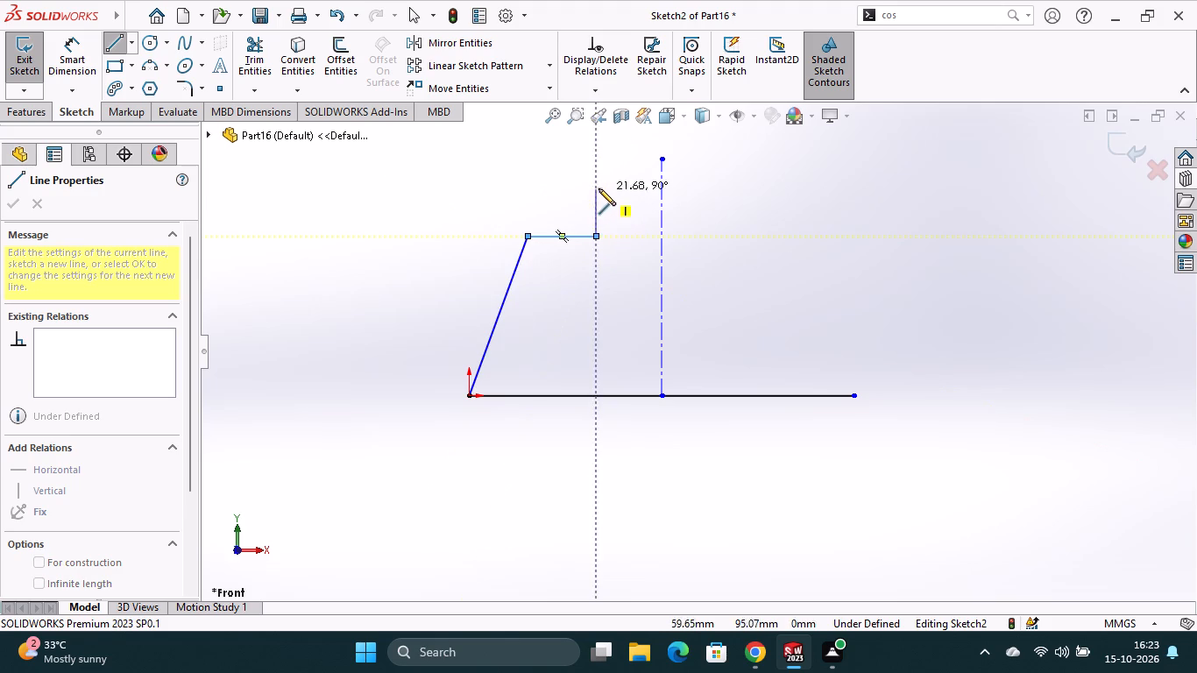
click(595, 182)
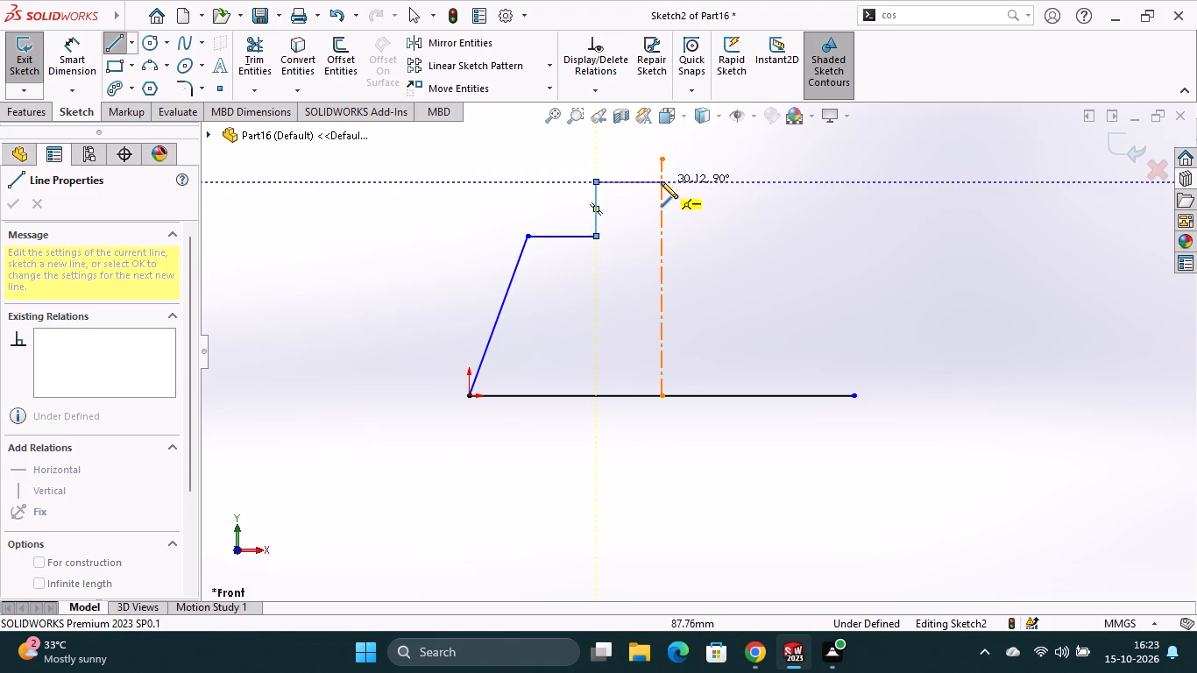
click(661, 181)
key(Escape)
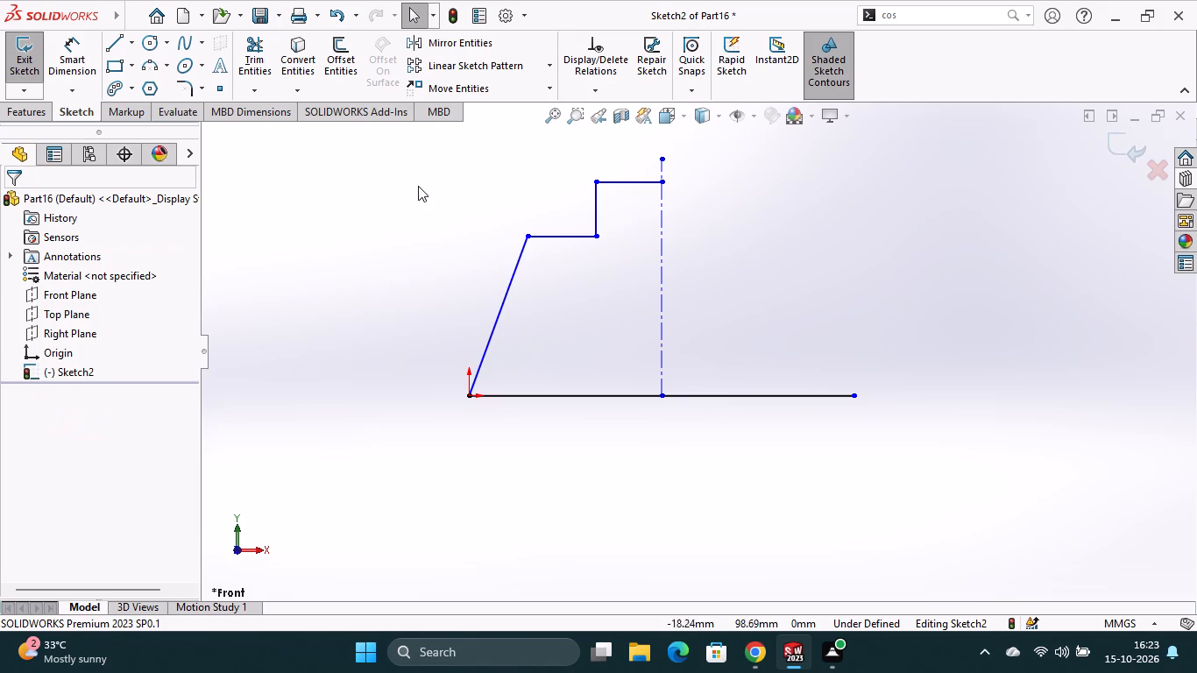
key(Escape)
Dimension the horizontal distance from the top of the slanted side to the centerline as 30 mm.
scroll(579, 230, up, 1)
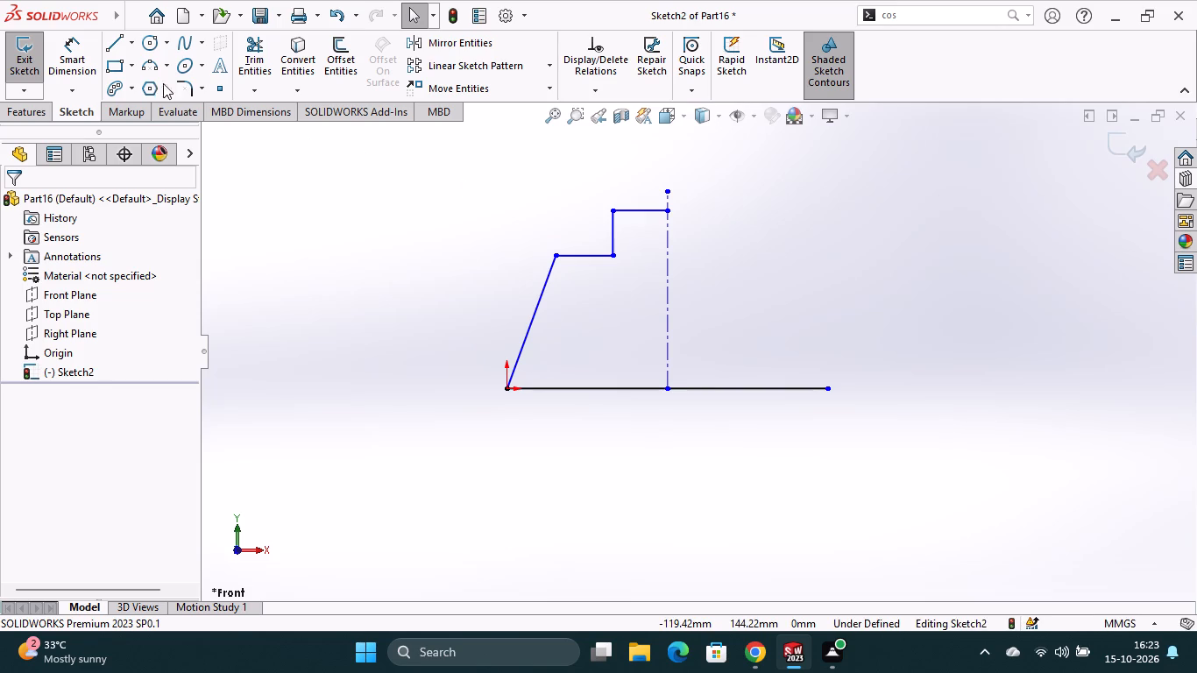
click(89, 58)
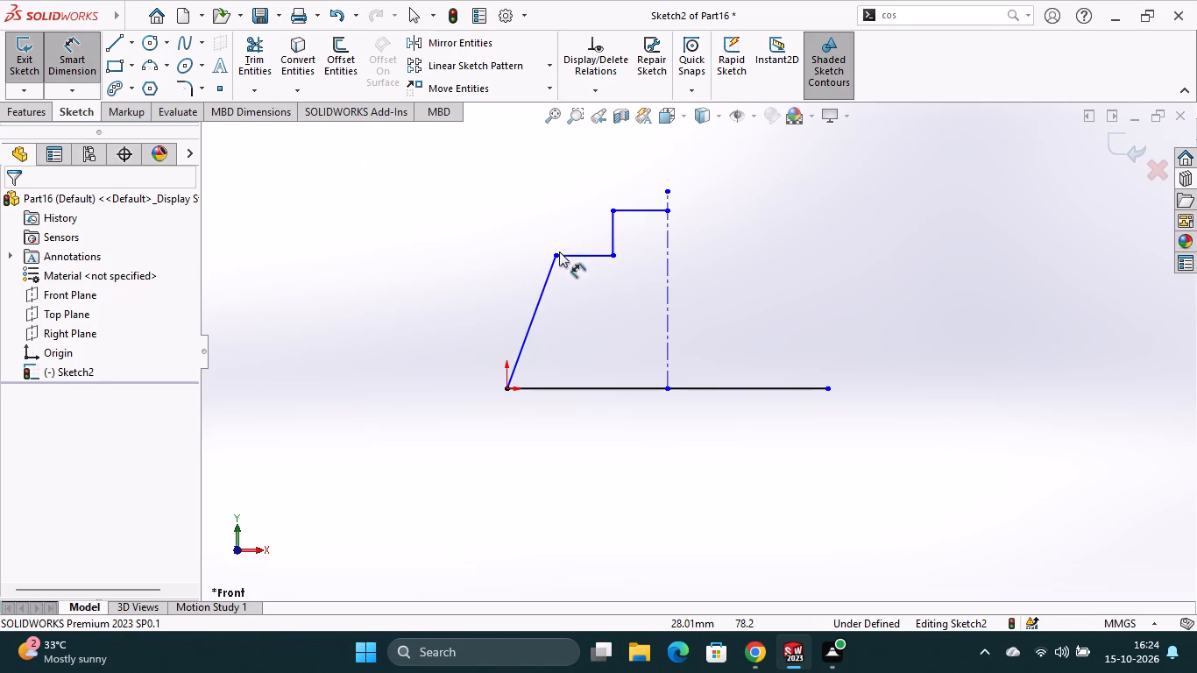
click(556, 257)
click(667, 257)
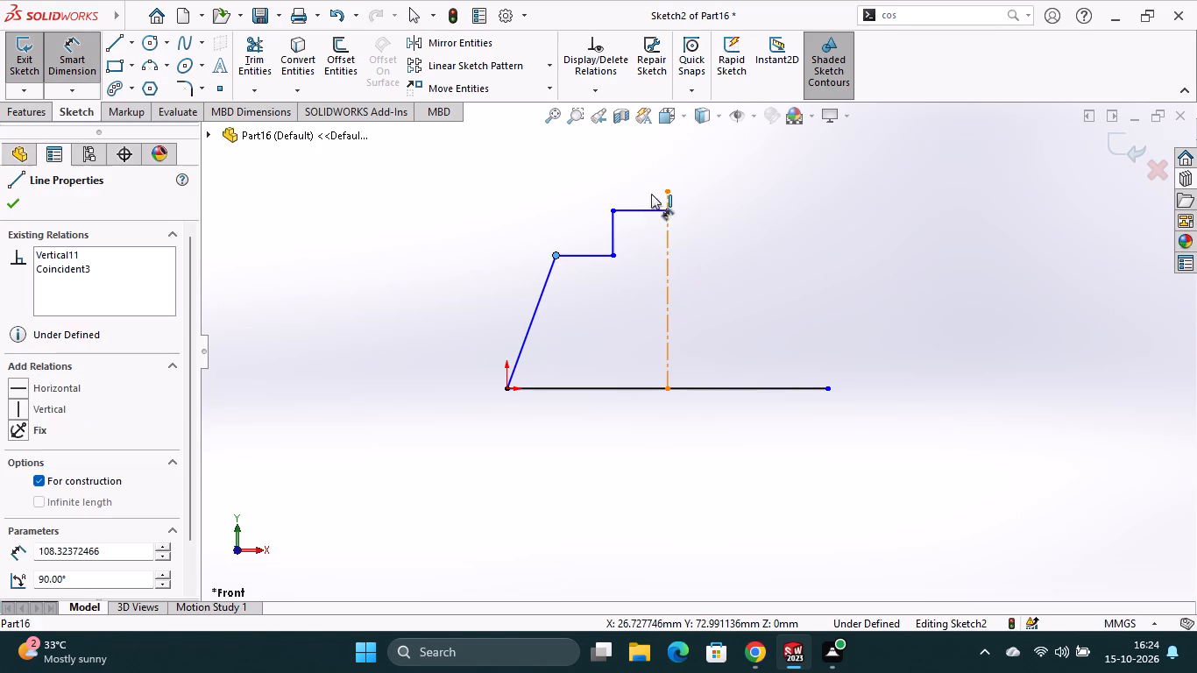
click(647, 174)
text(30)
key(Return)
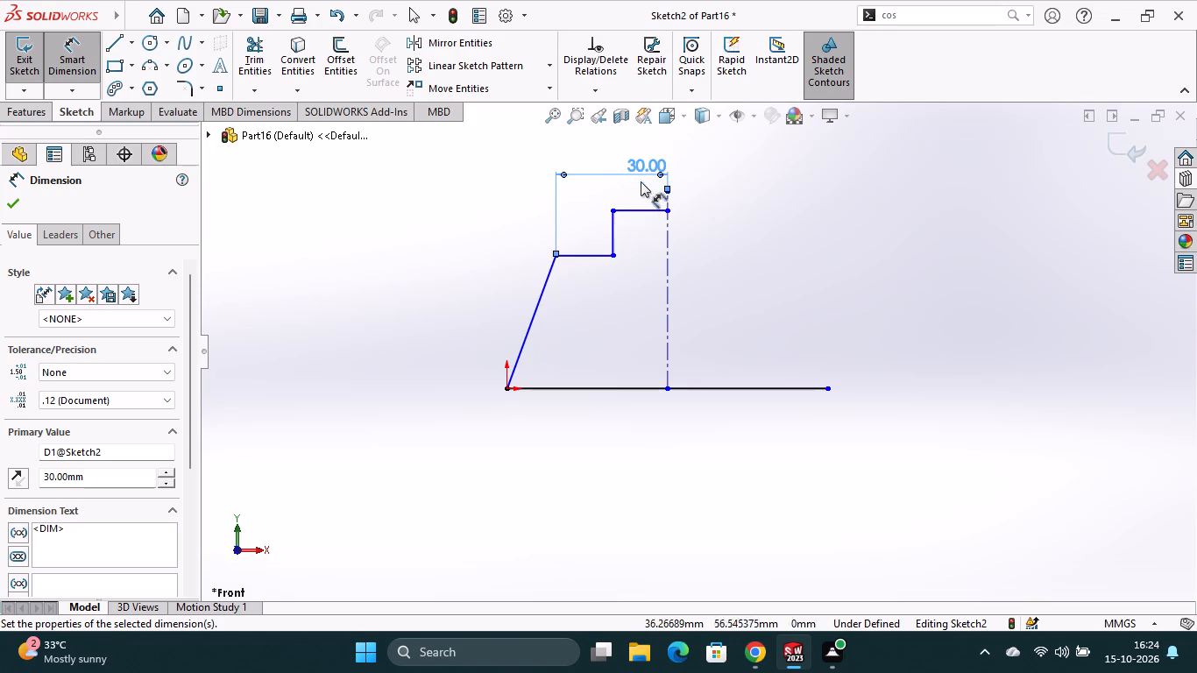
Dimension the half-width of the raised tab, from its corner to the centerline, as 10 mm.
click(616, 212)
click(669, 211)
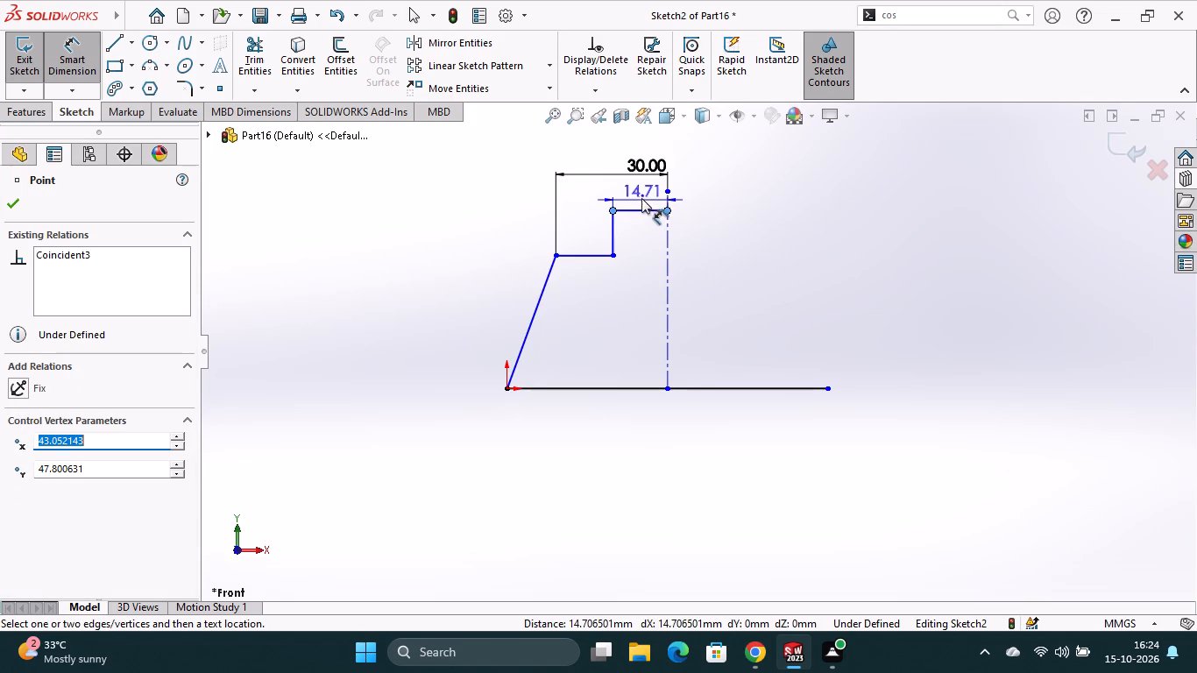
click(641, 197)
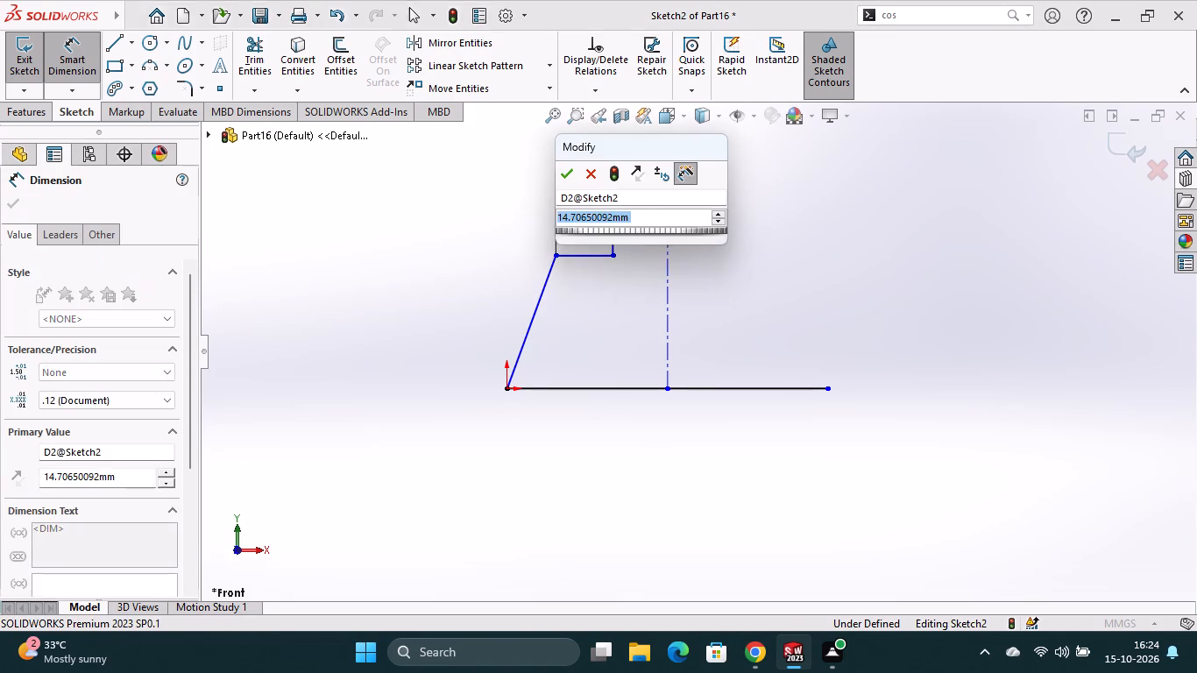
text(10)
key(Return)
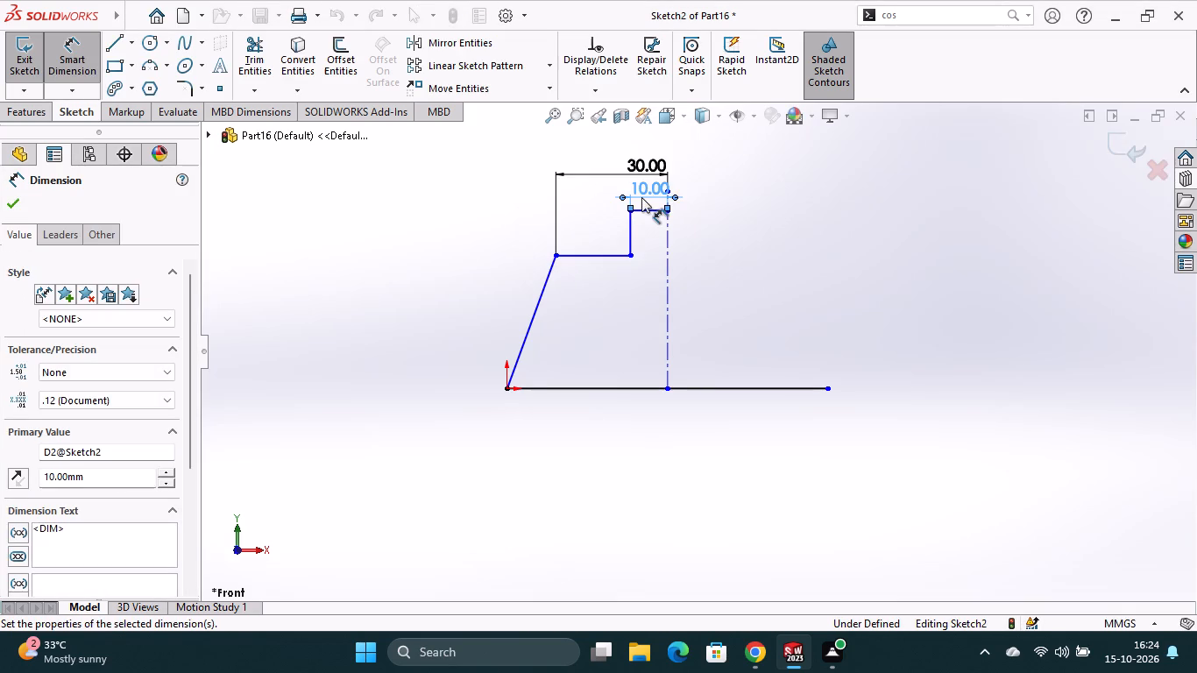
Dimension the vertical height from the origin to the top of the slanted side as 100 mm.
click(507, 389)
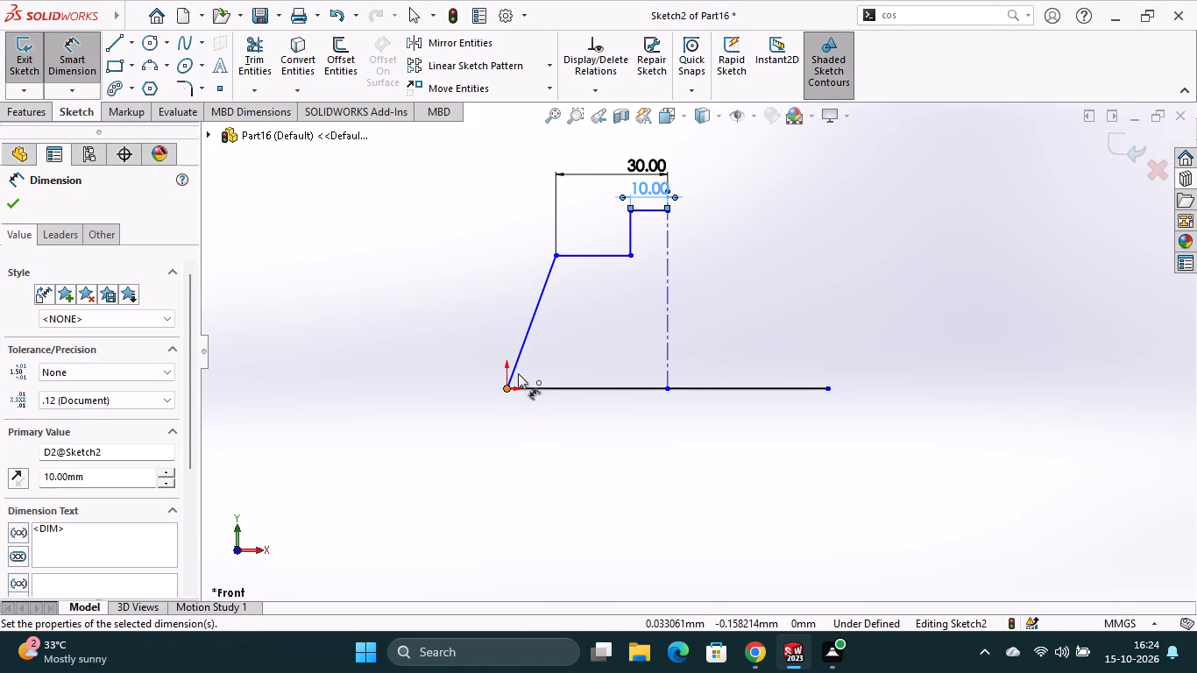
click(555, 258)
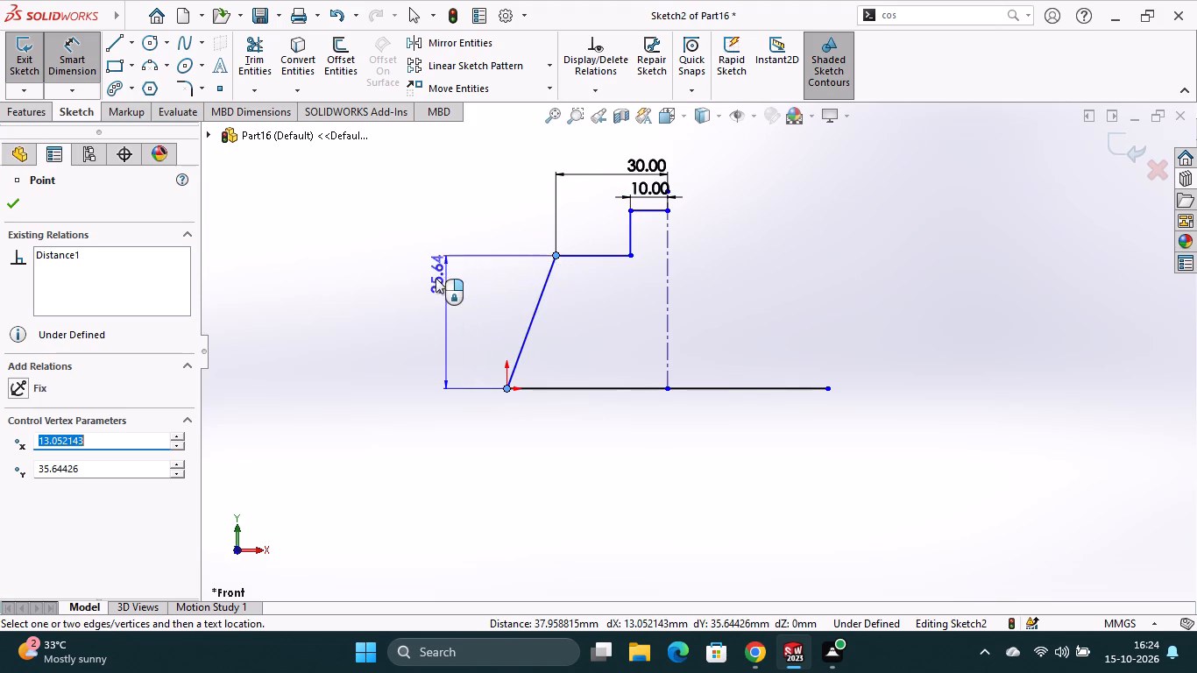
click(436, 287)
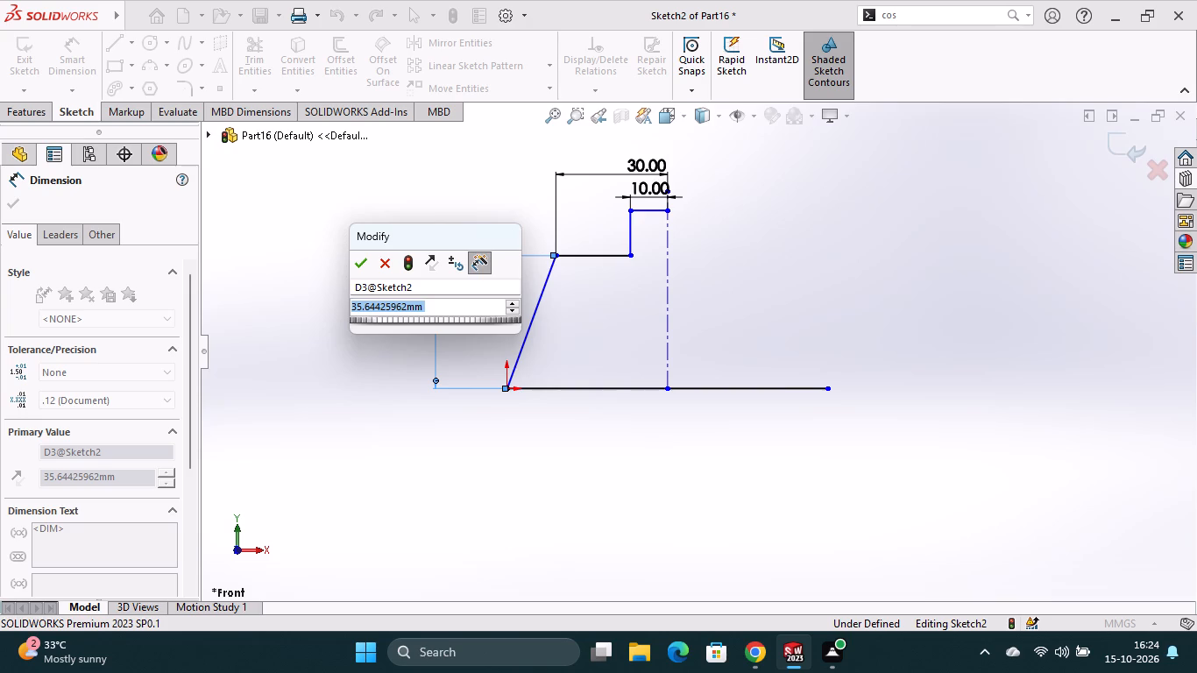
text(100)
key(Return)
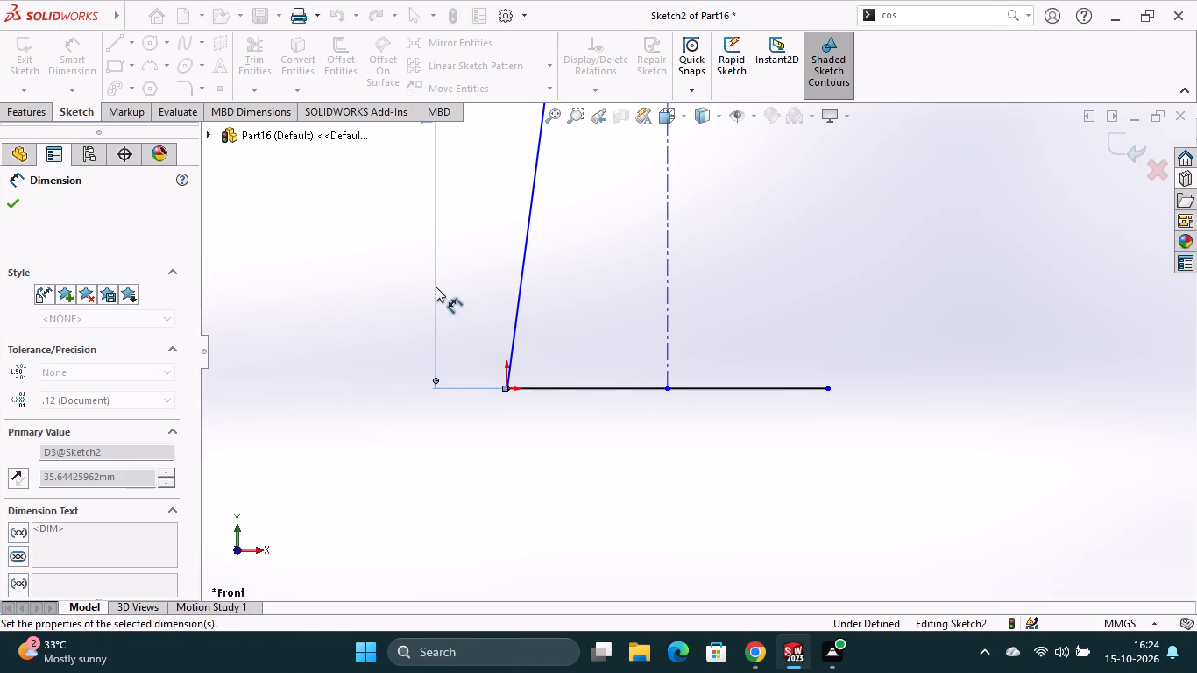
scroll(639, 294, up, 4)
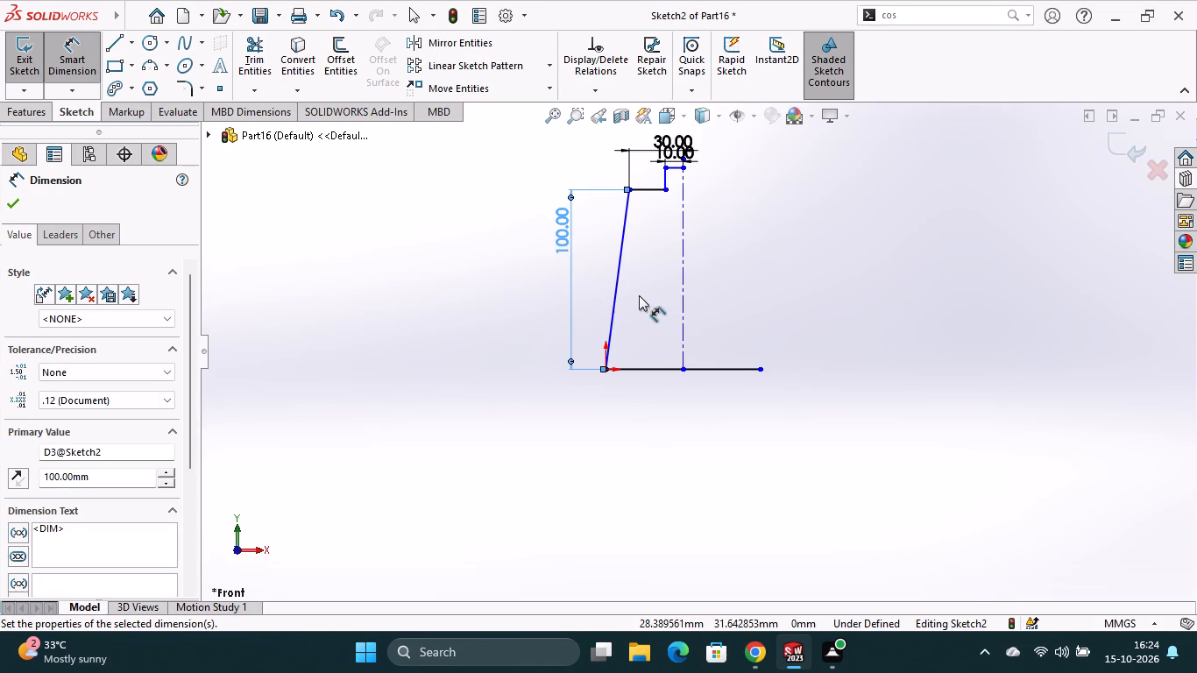
scroll(676, 239, down, 2)
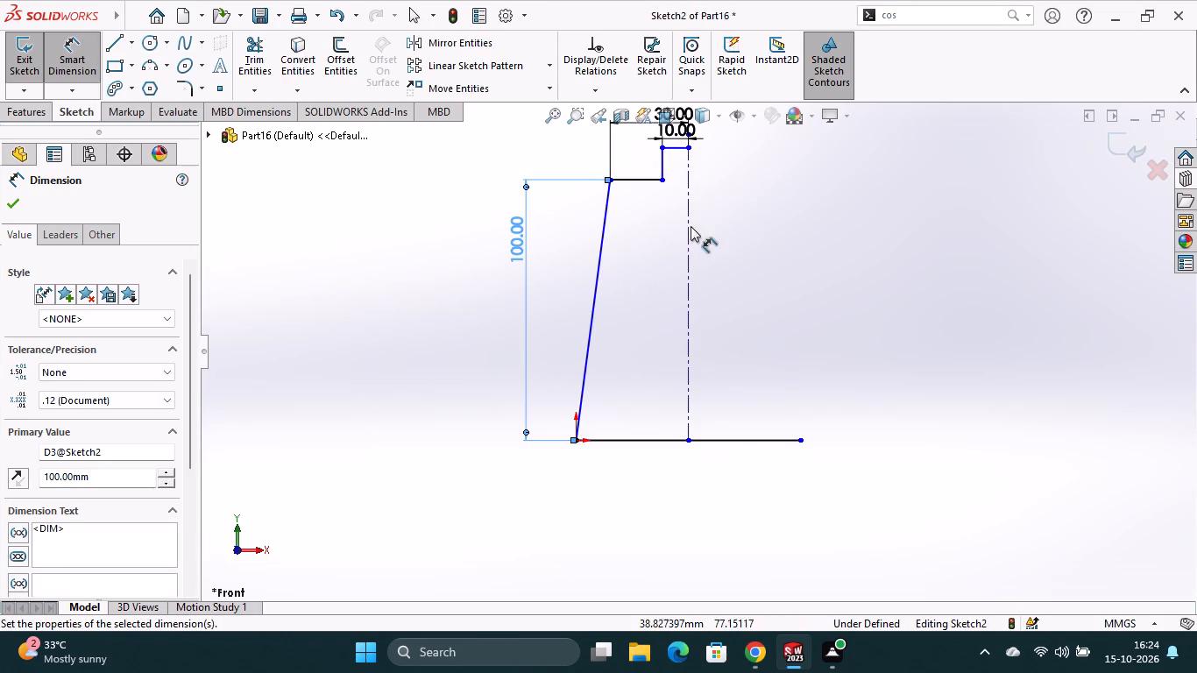
scroll(698, 212, up, 1)
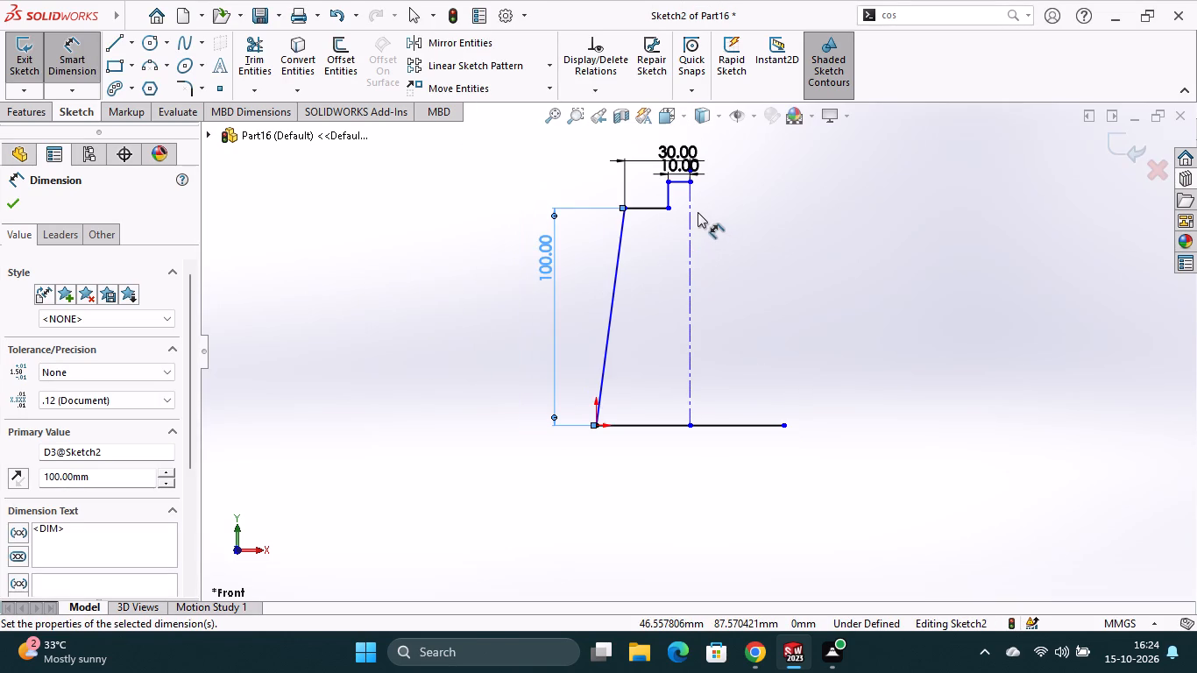
key(Escape)
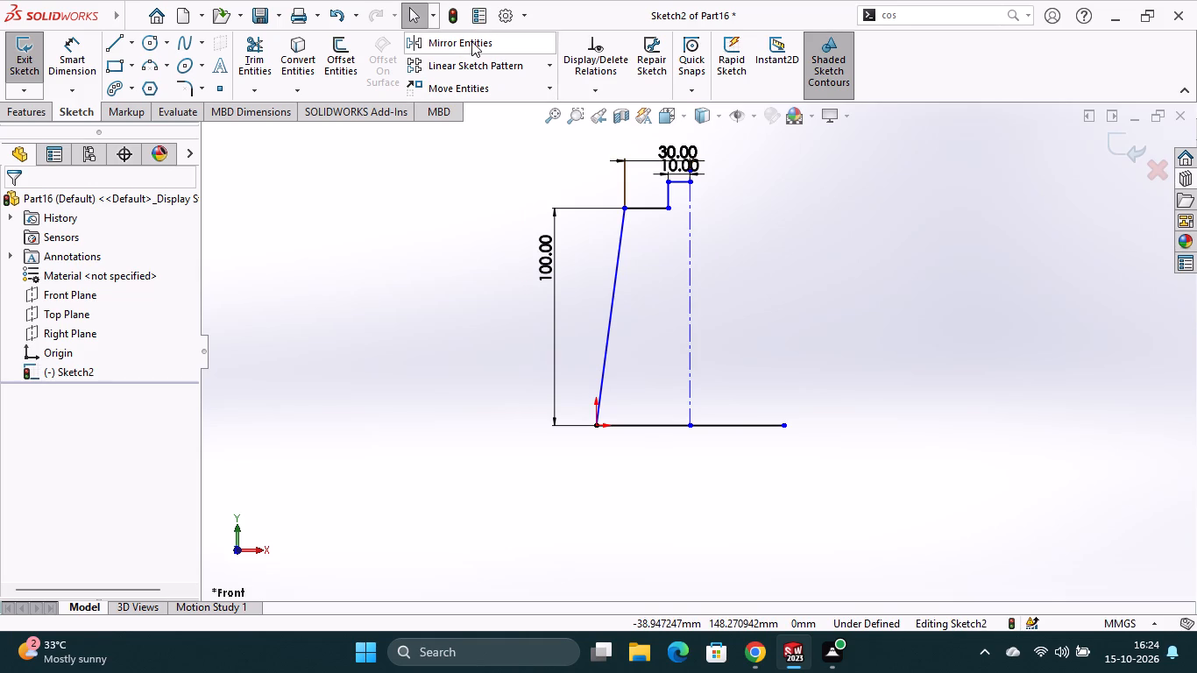
Mirror the slanted side, shoulder, riser and top line about the vertical centerline with Copy enabled.
click(471, 41)
click(615, 258)
click(646, 209)
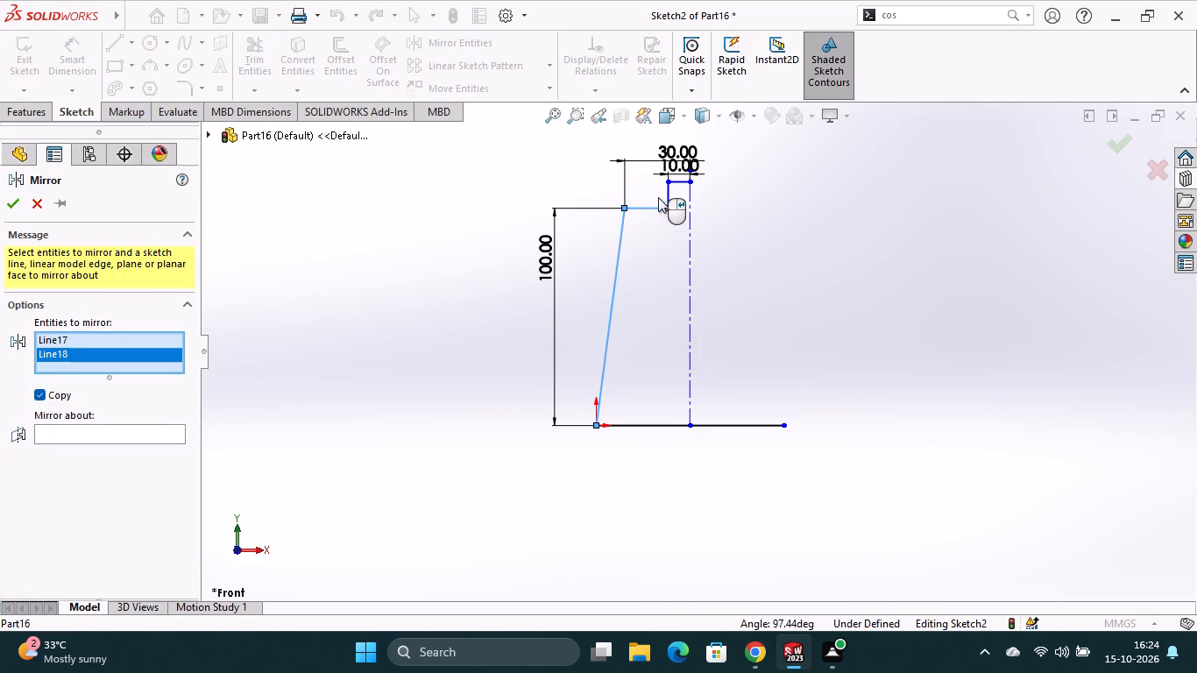
click(666, 189)
click(680, 182)
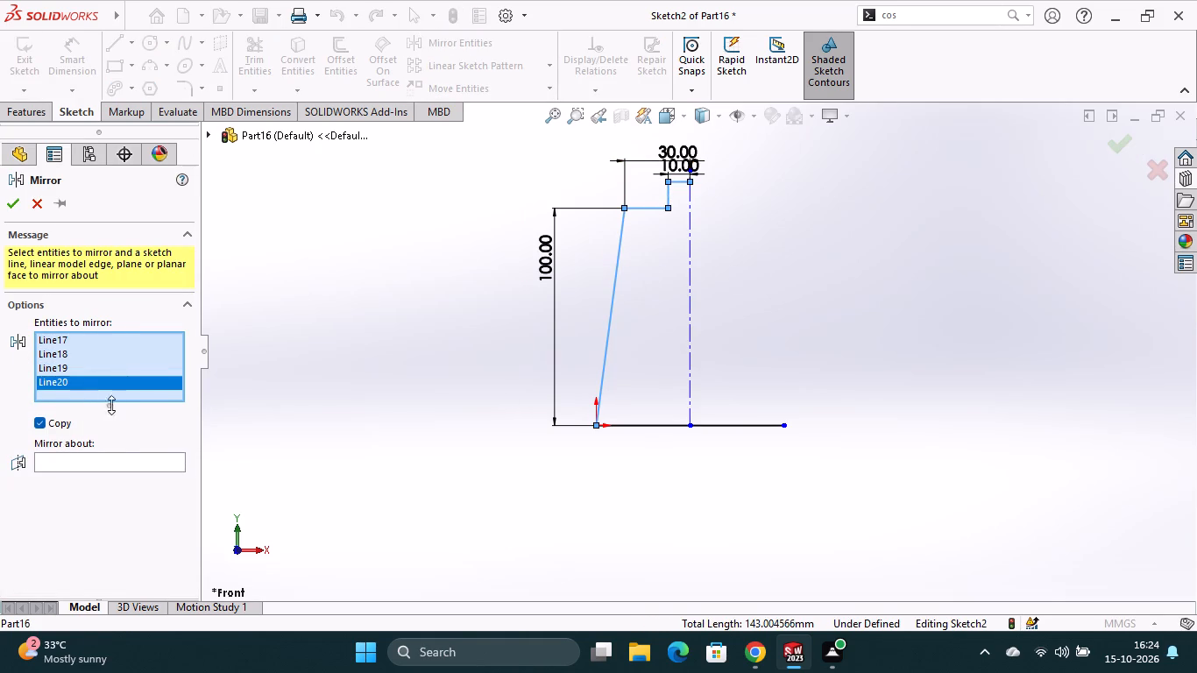
click(110, 458)
click(689, 367)
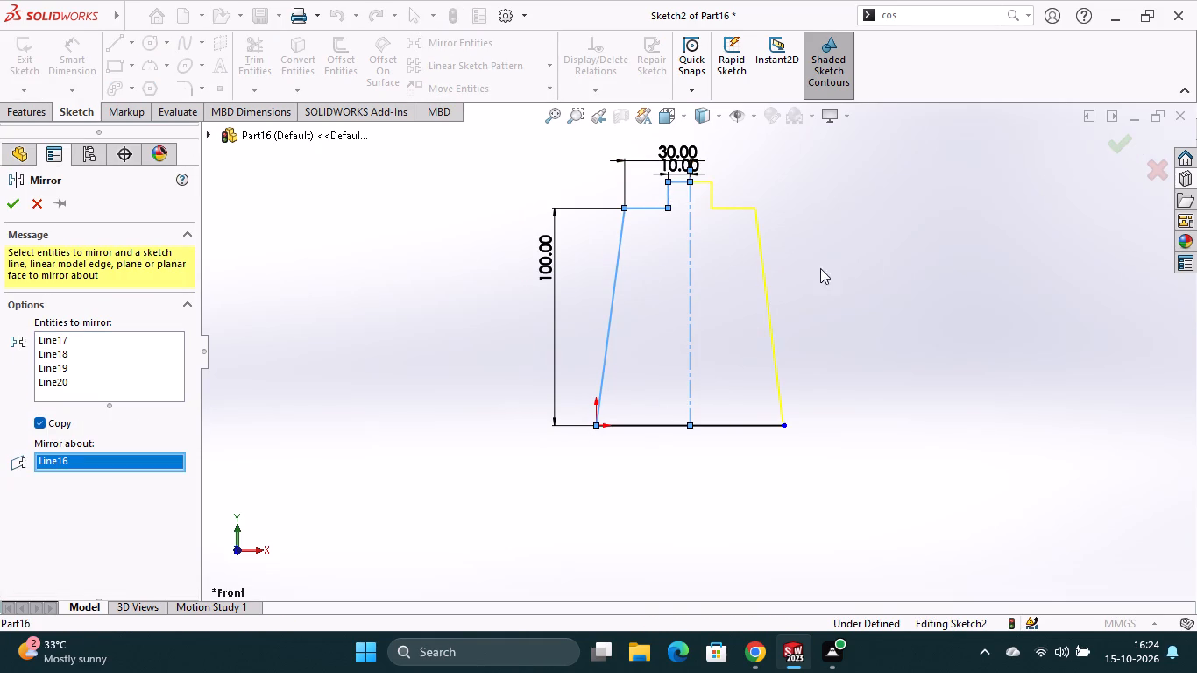
click(1116, 152)
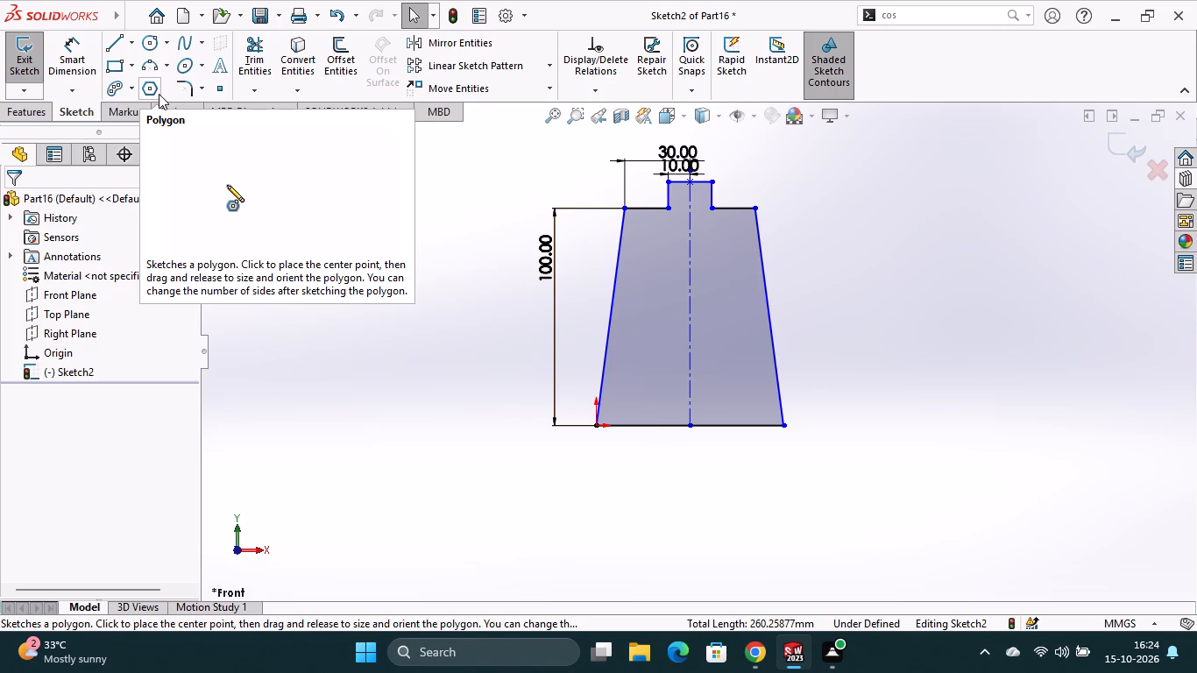
Dimension the angle between the left slanted side and the base line as 75 degrees.
click(90, 63)
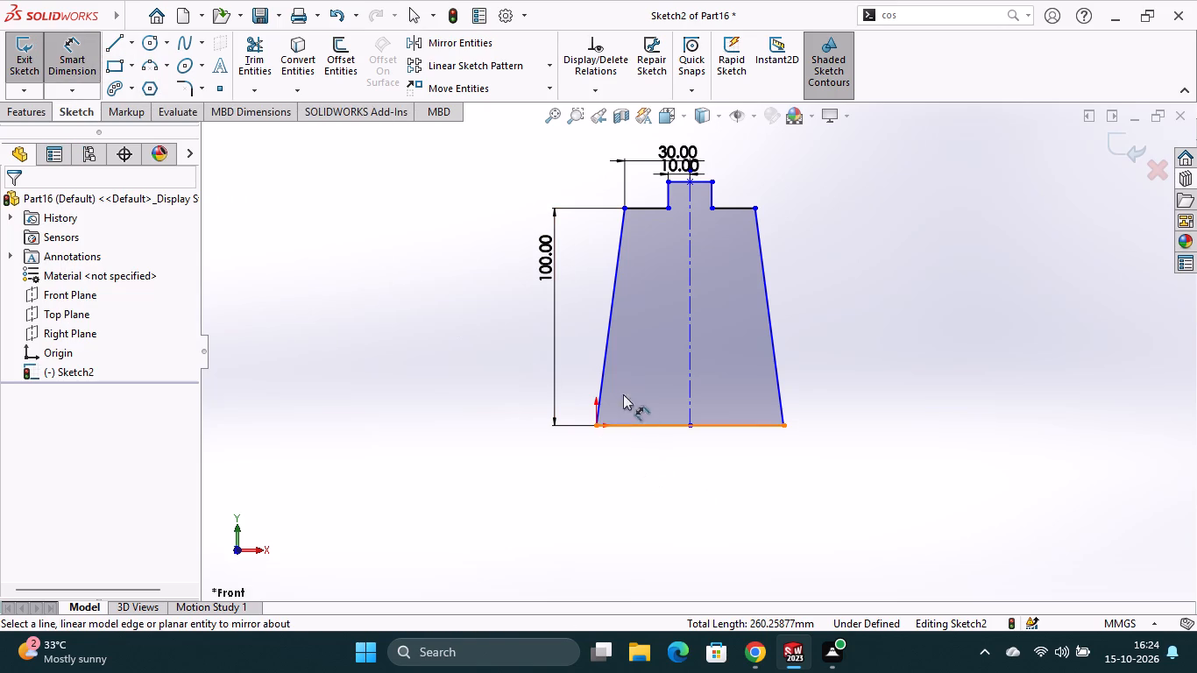
click(604, 379)
click(641, 425)
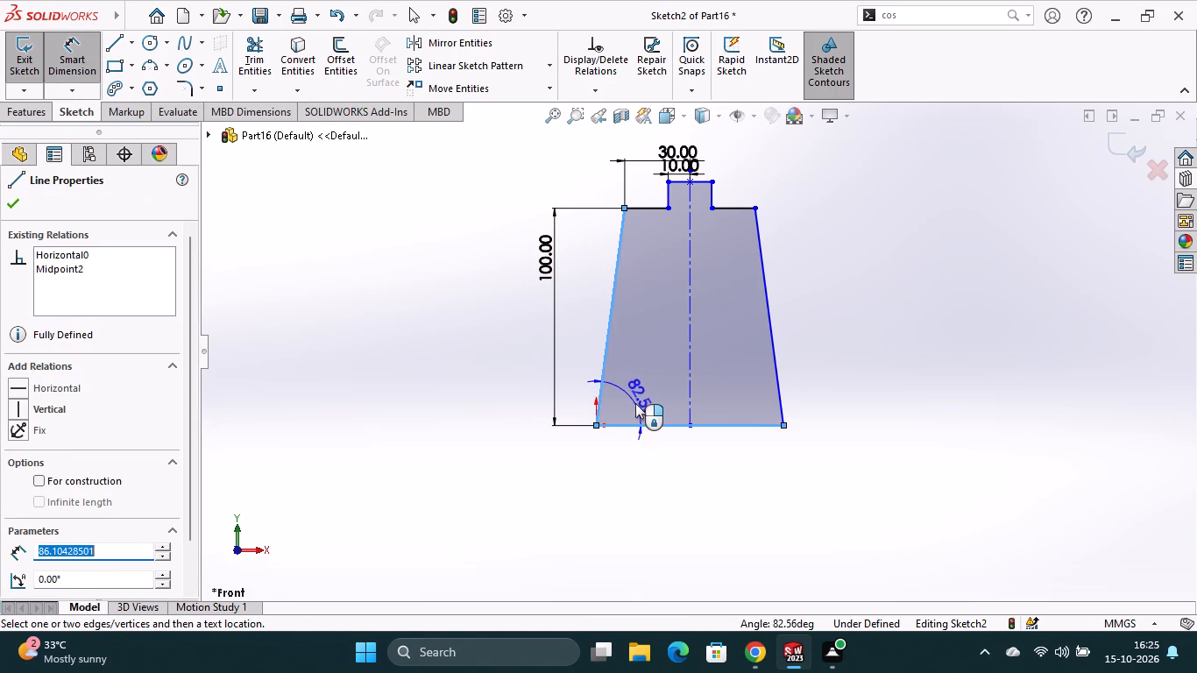
click(634, 403)
text(75)
key(Return)
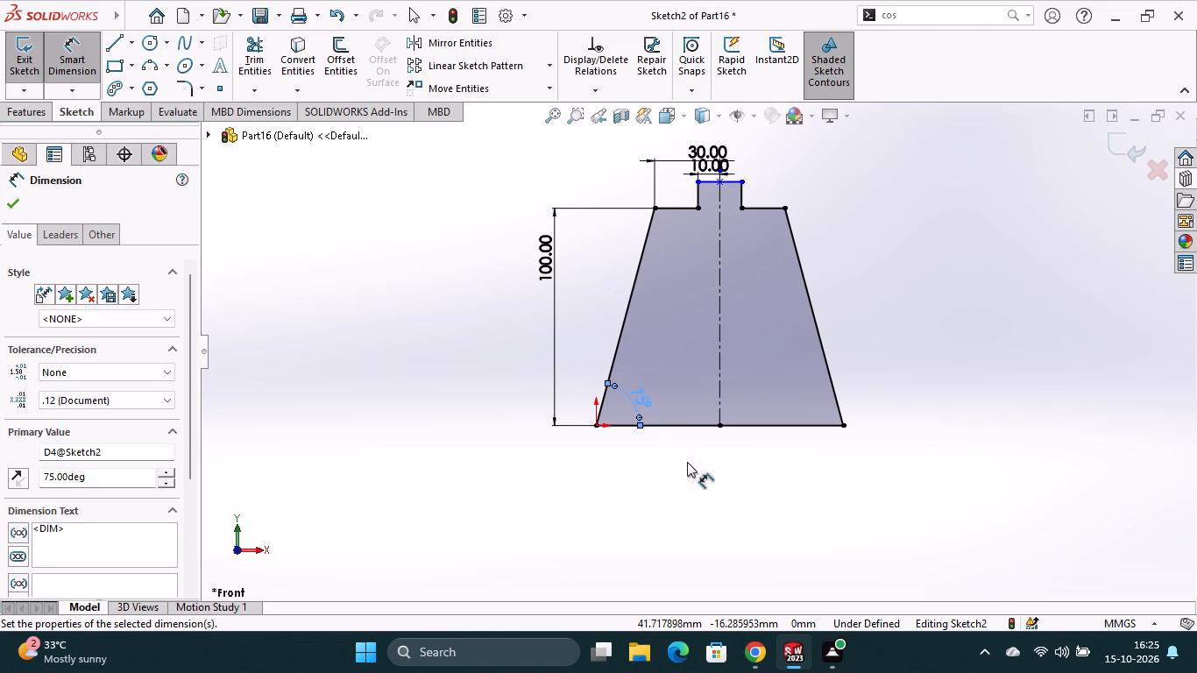
key(Escape)
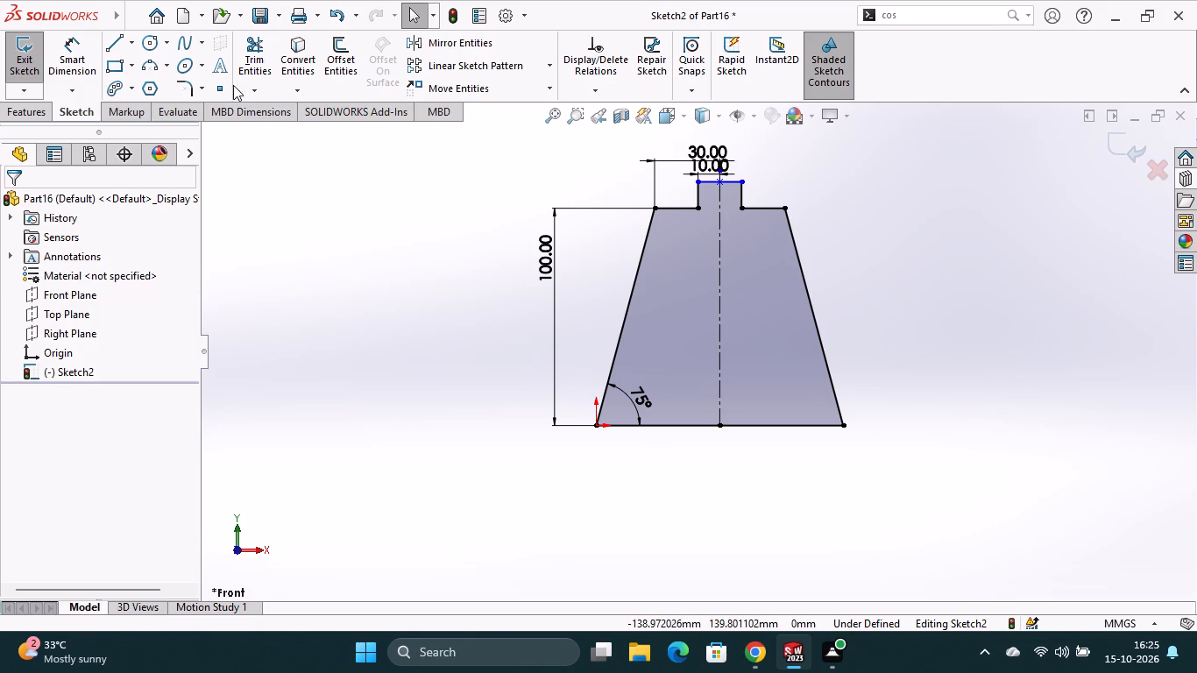
Sketch a three-line rectangular notch inward from the left slanted side, with a lower edge about 27 mm long and a height of about 12 mm.
click(111, 46)
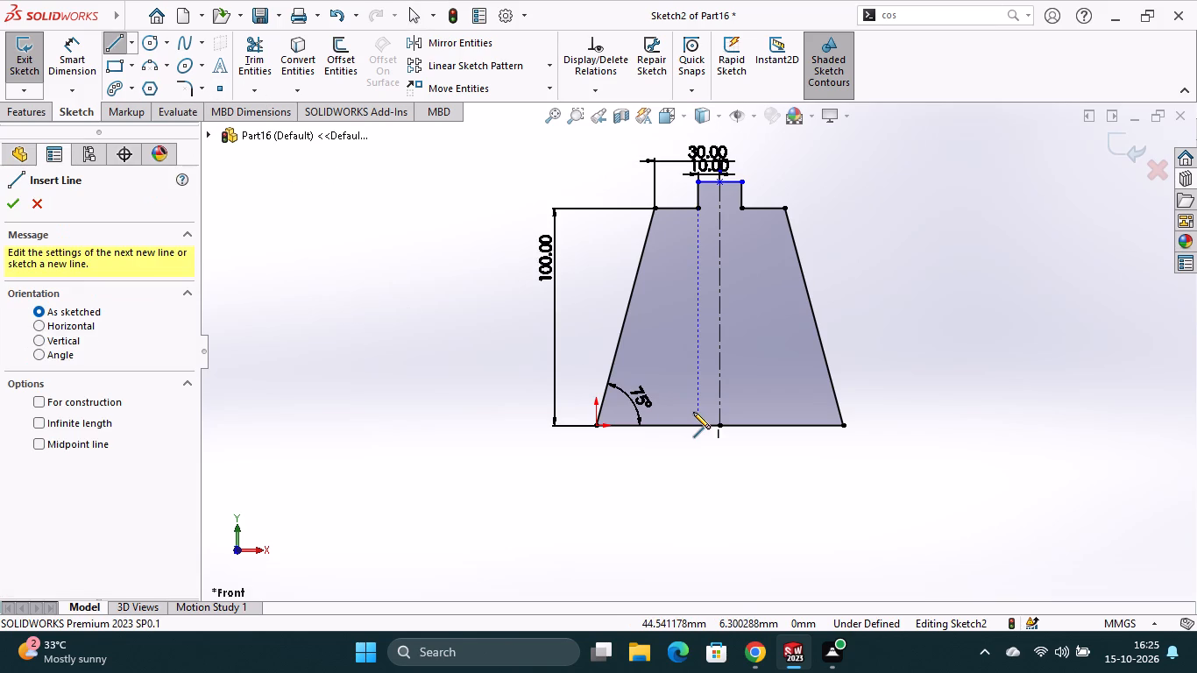
click(620, 336)
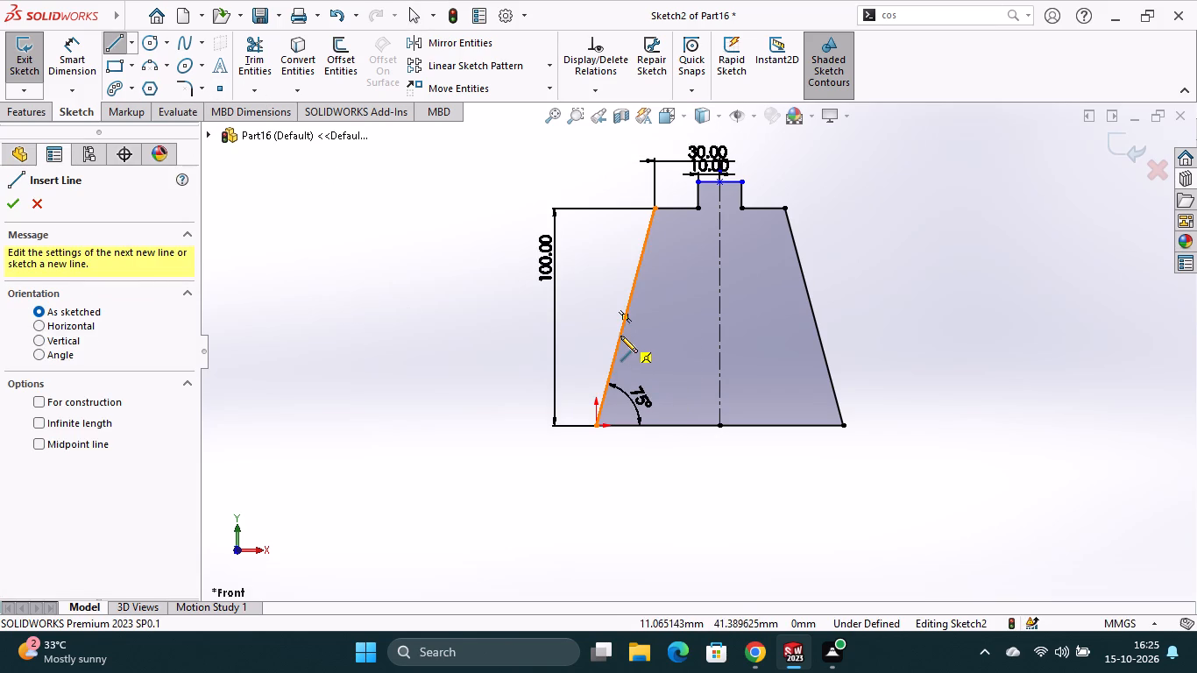
click(679, 336)
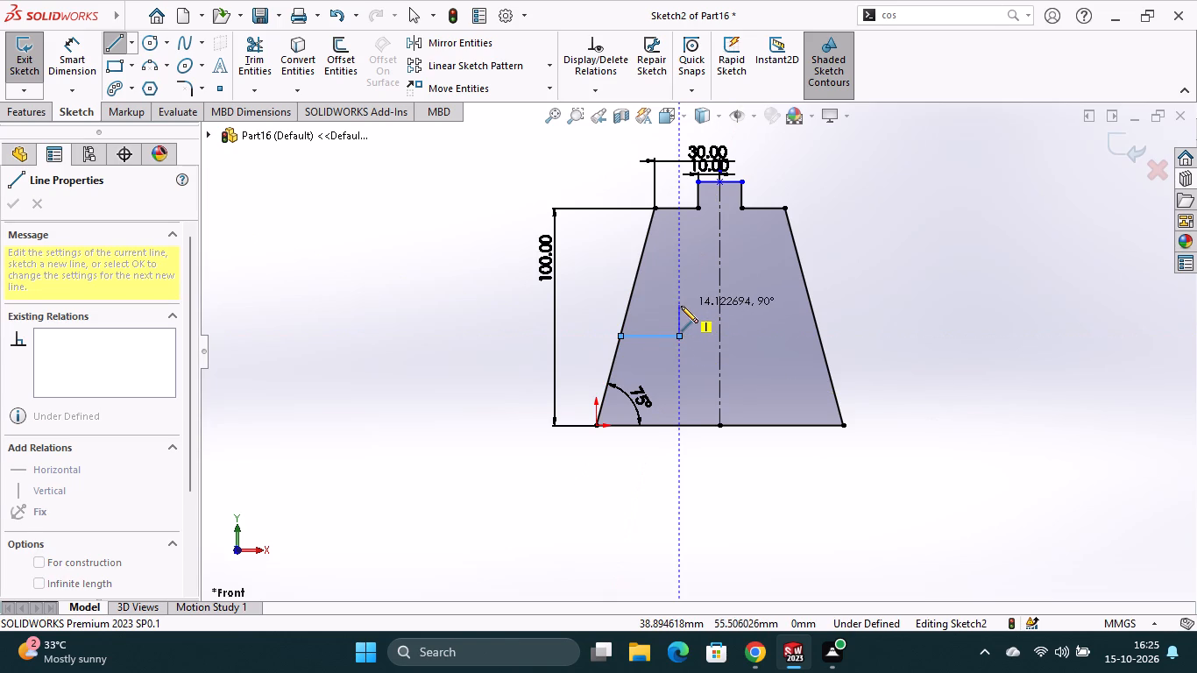
click(680, 310)
click(627, 309)
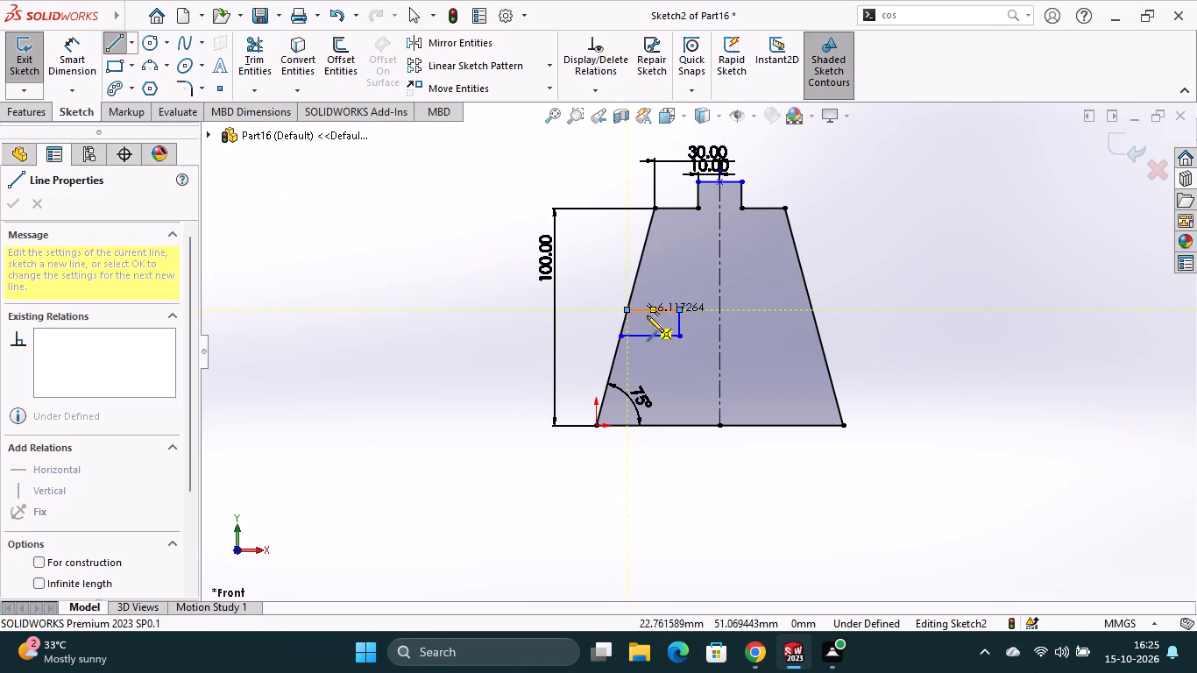
key(Escape)
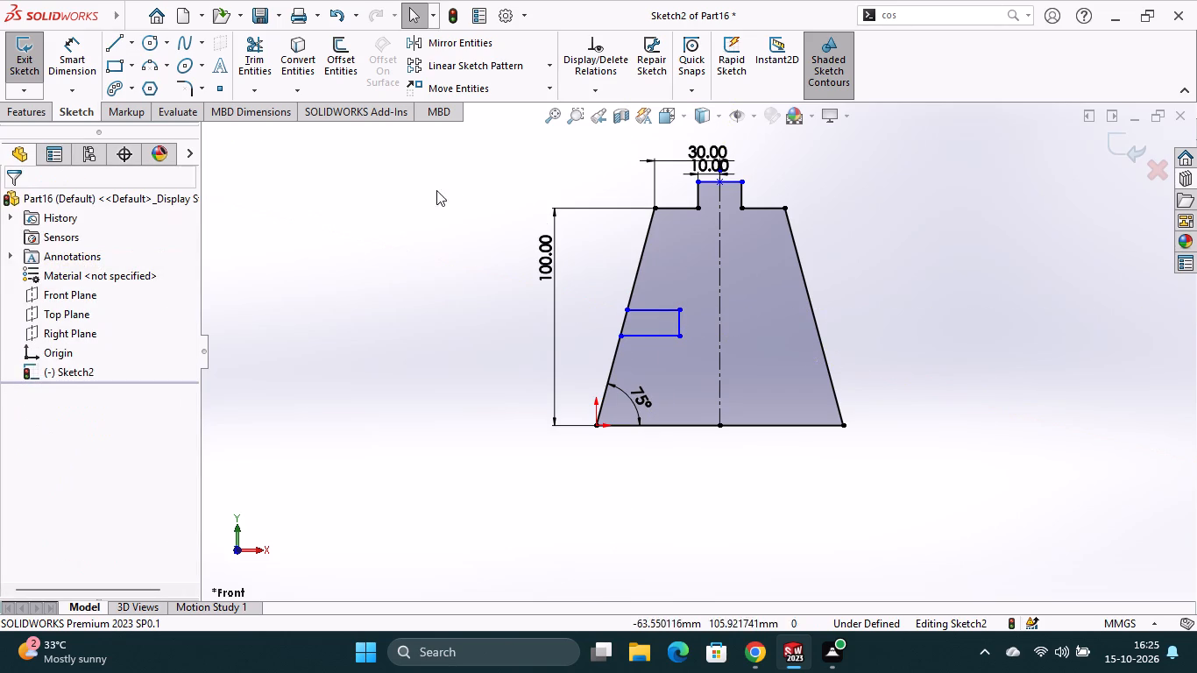
Sketch a second three-line notch inward from the right slanted side, its lower edge about 28 mm long and about 15 mm above the base.
click(123, 47)
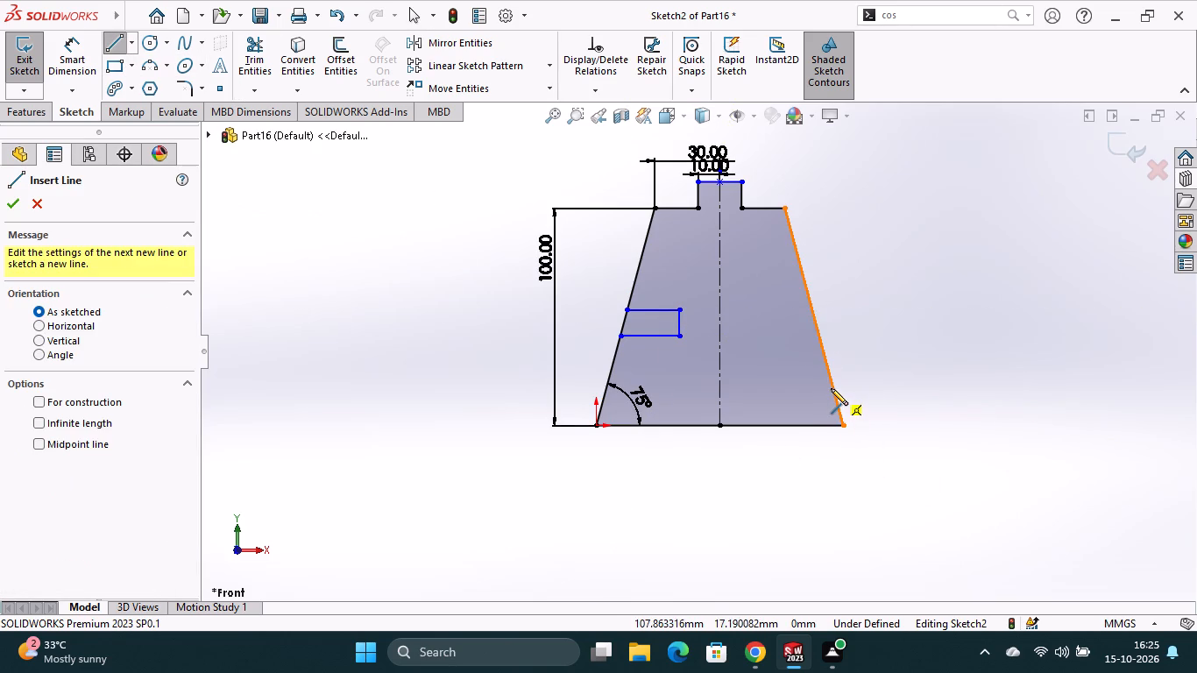
click(833, 393)
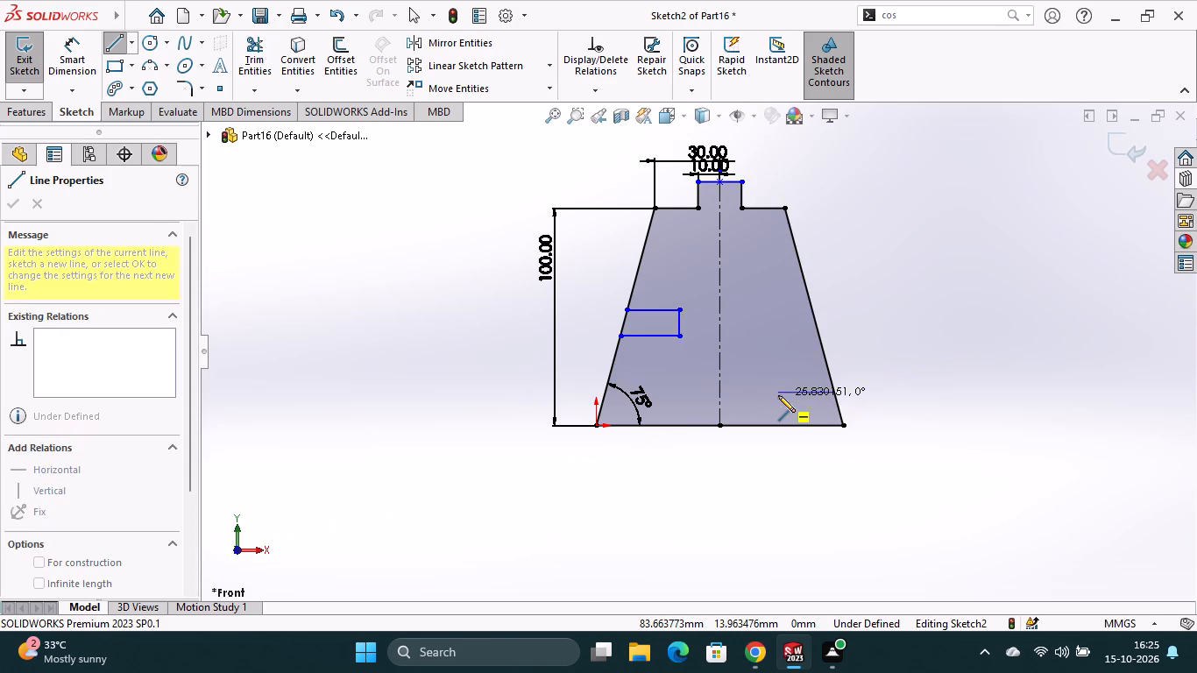
click(774, 395)
click(776, 351)
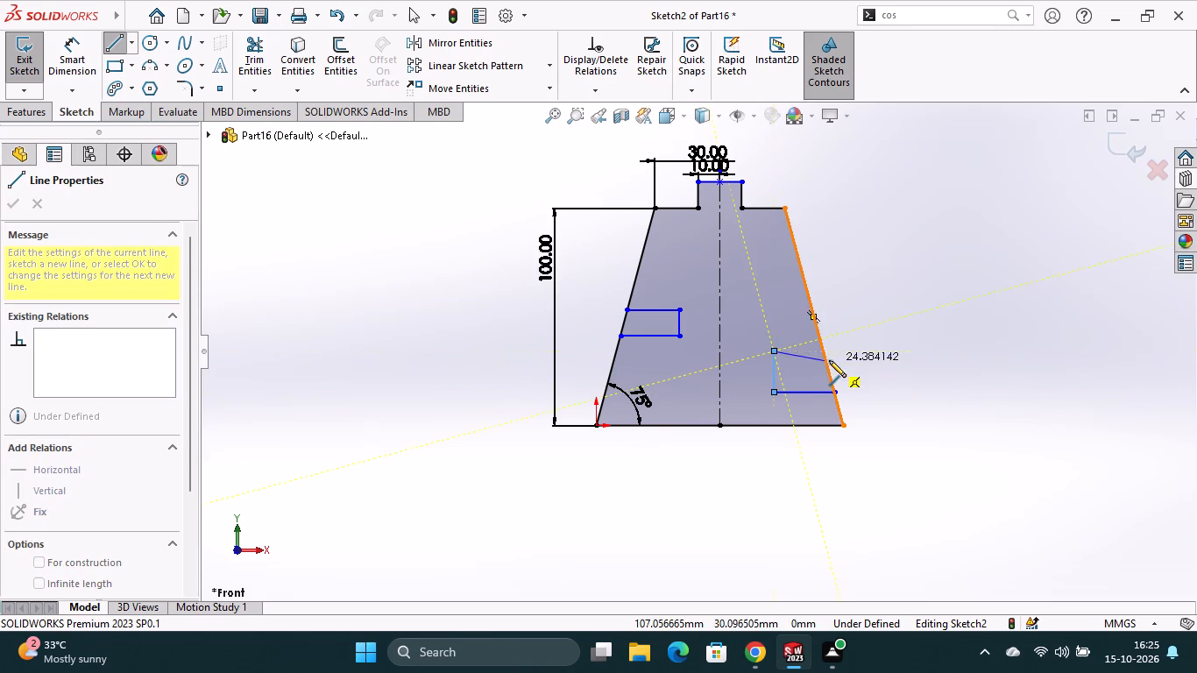
click(822, 352)
key(Escape)
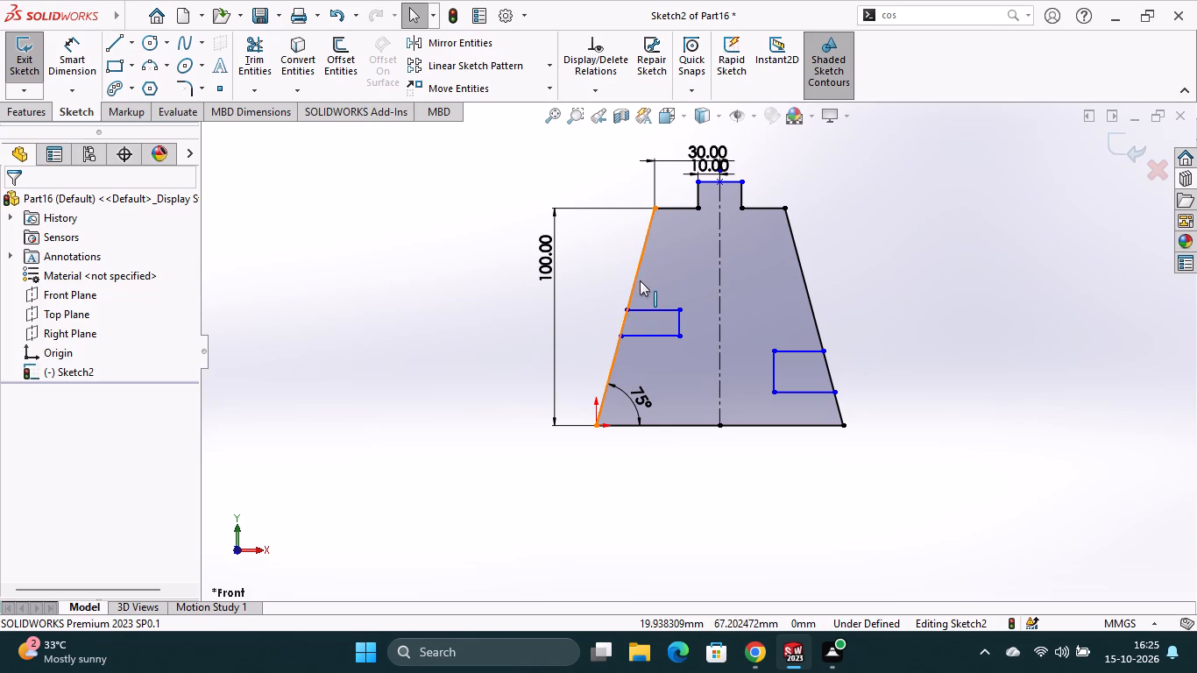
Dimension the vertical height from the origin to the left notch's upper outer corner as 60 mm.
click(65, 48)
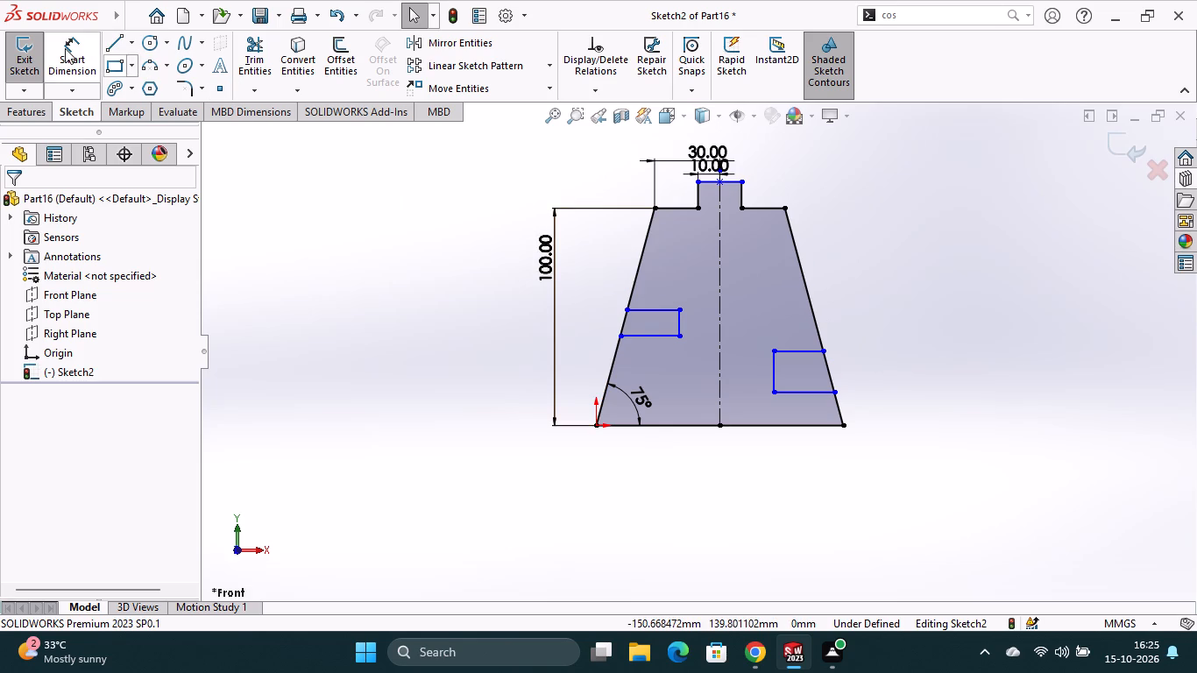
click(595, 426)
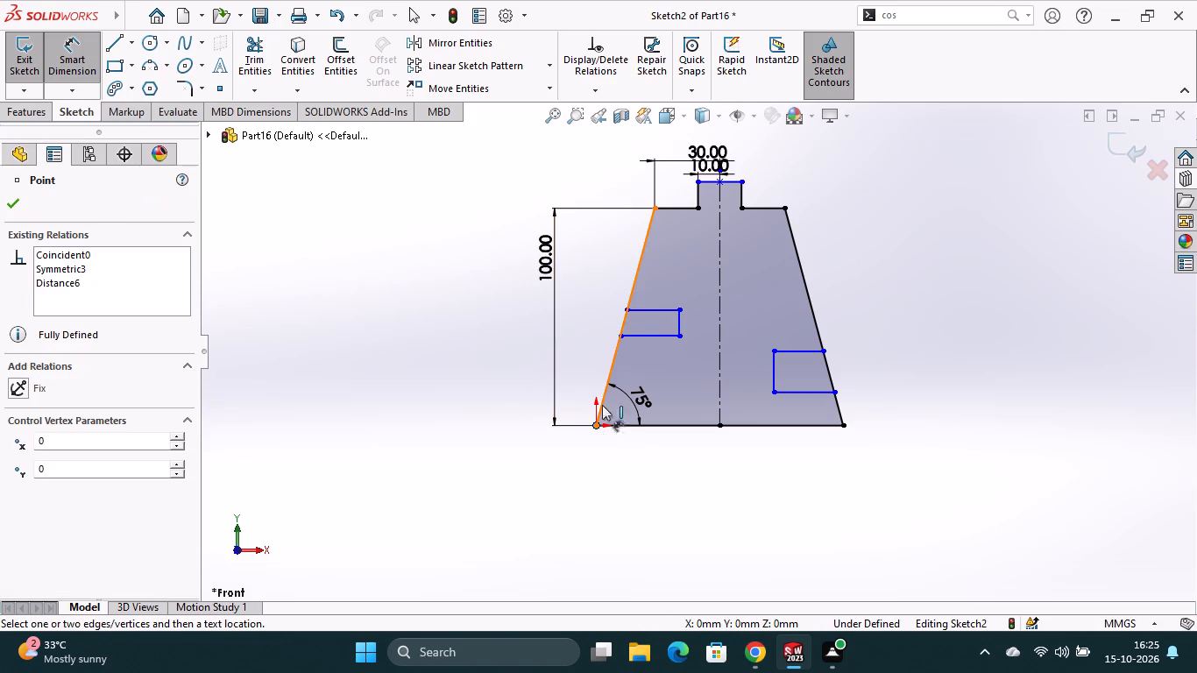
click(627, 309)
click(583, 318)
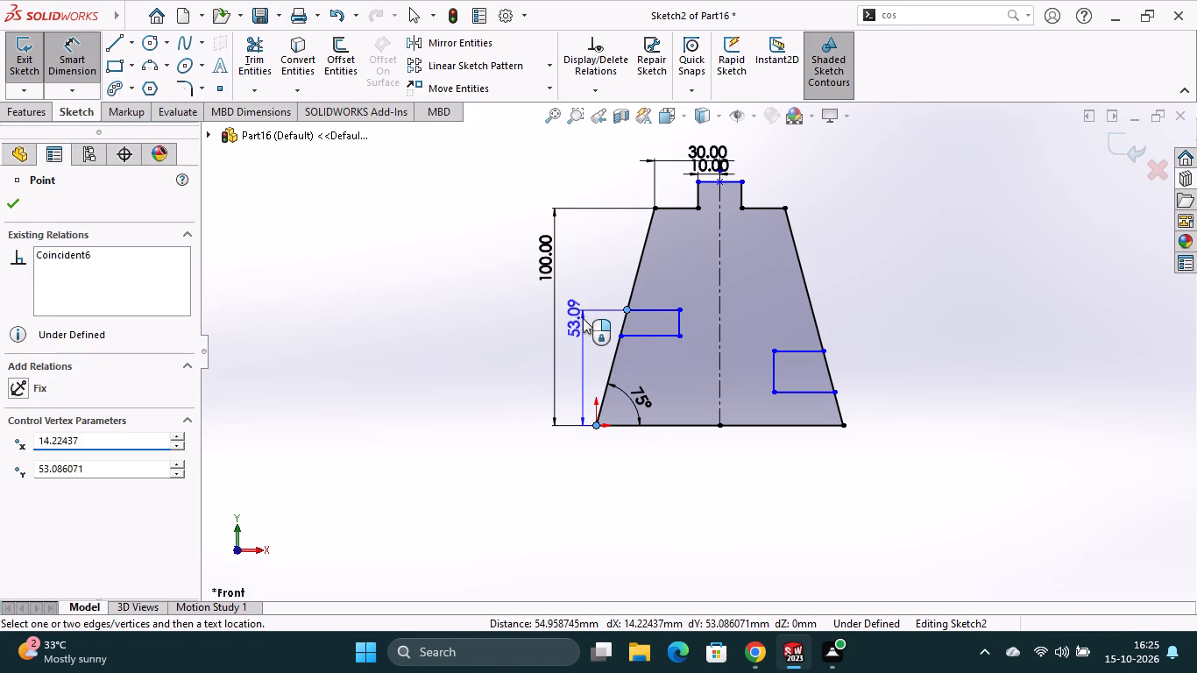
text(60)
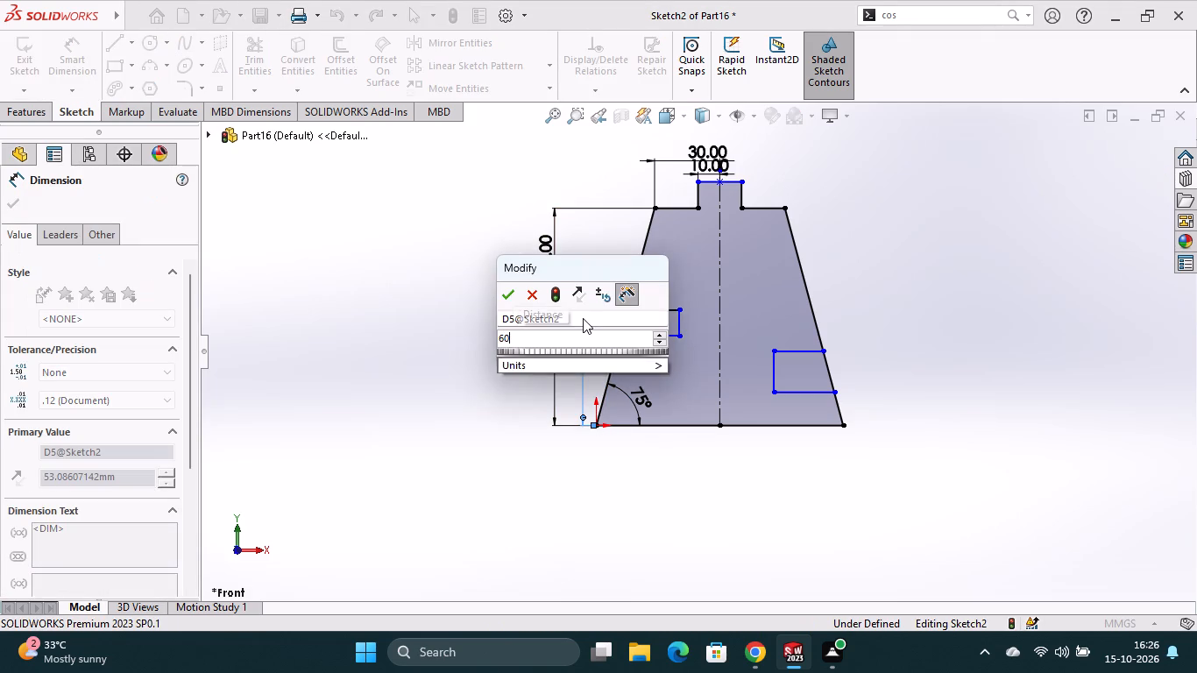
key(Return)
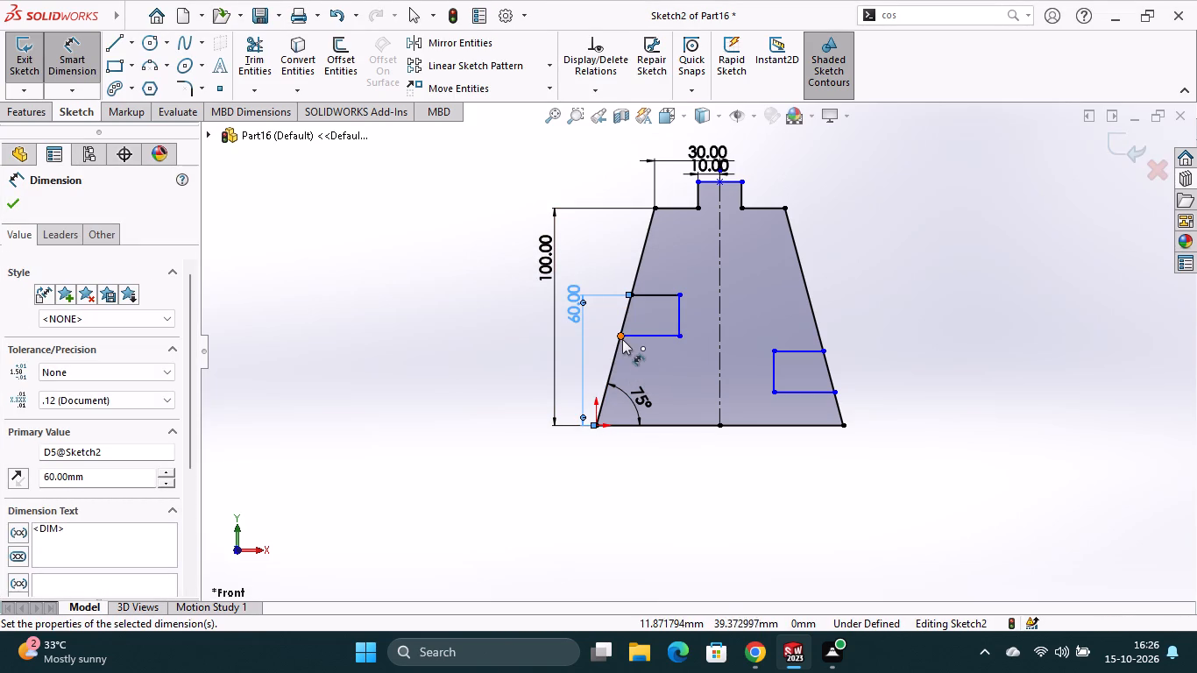
Dimension the length of the left notch's lower edge as 20 mm.
click(621, 338)
click(677, 336)
click(652, 360)
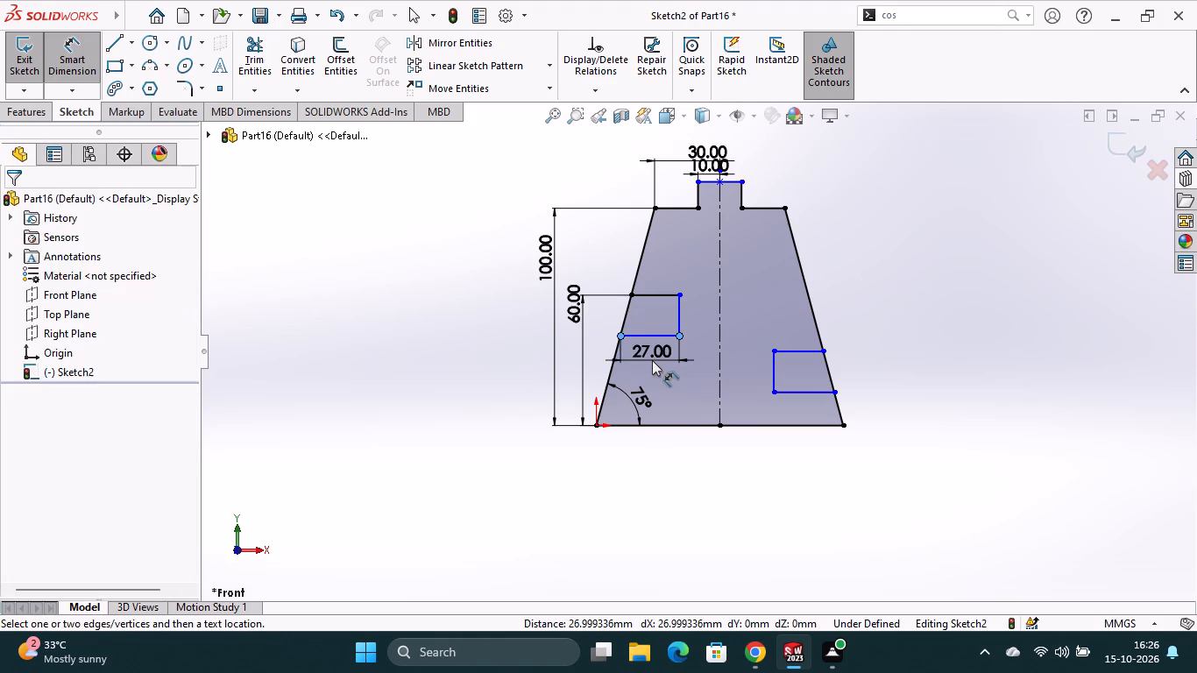
text(20)
key(Return)
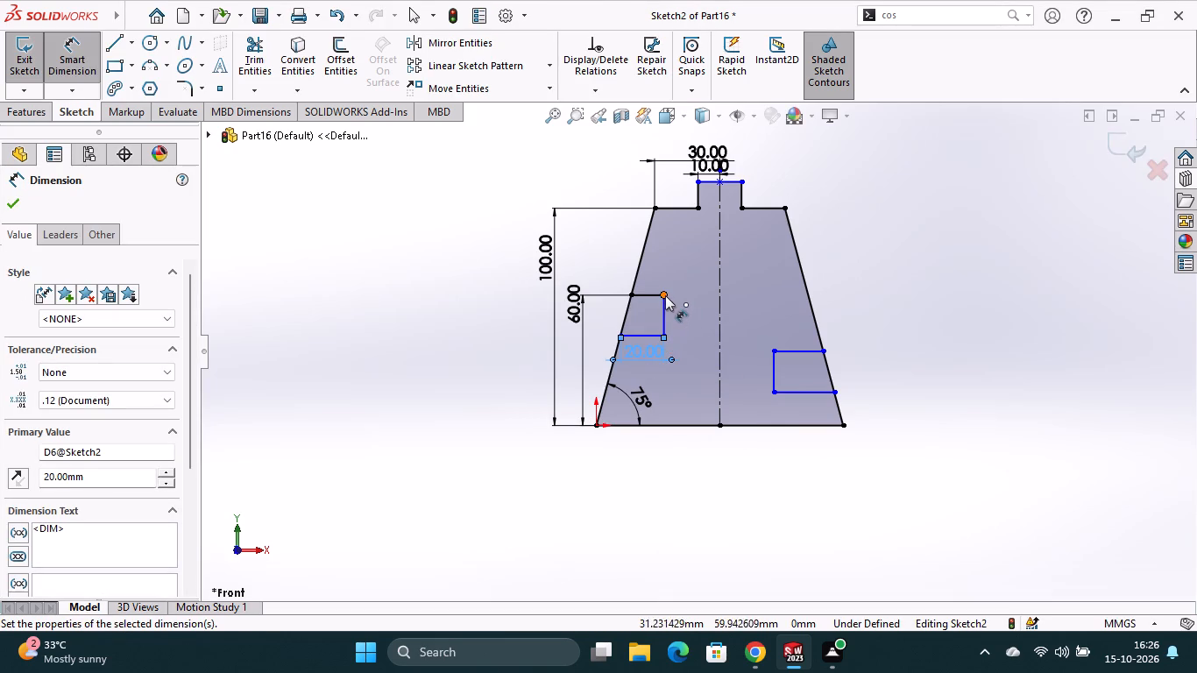
Dimension the height of the left notch's inner vertical edge as 10 mm.
click(666, 294)
click(665, 333)
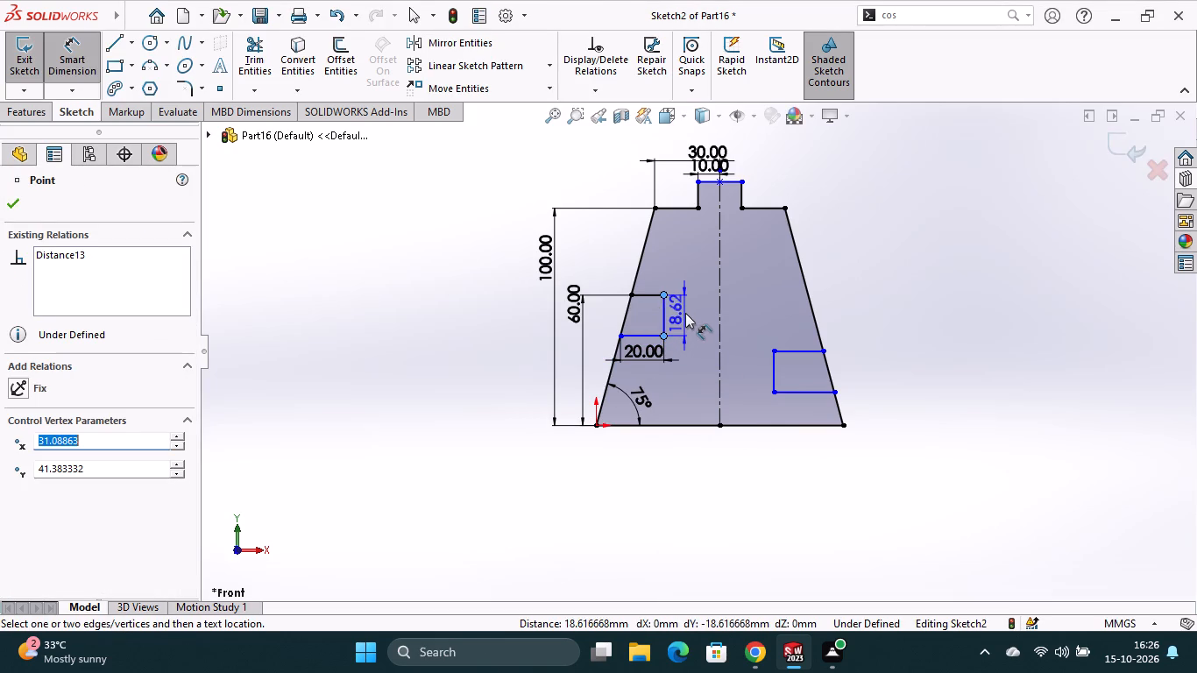
click(686, 312)
text(10)
key(Return)
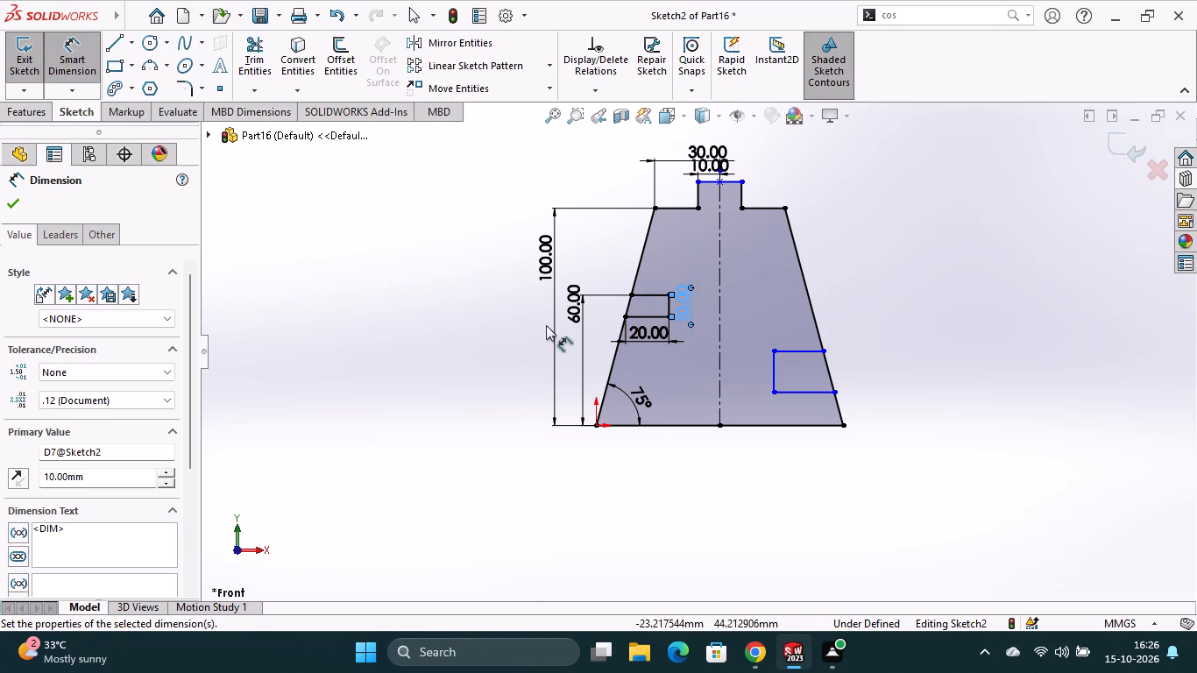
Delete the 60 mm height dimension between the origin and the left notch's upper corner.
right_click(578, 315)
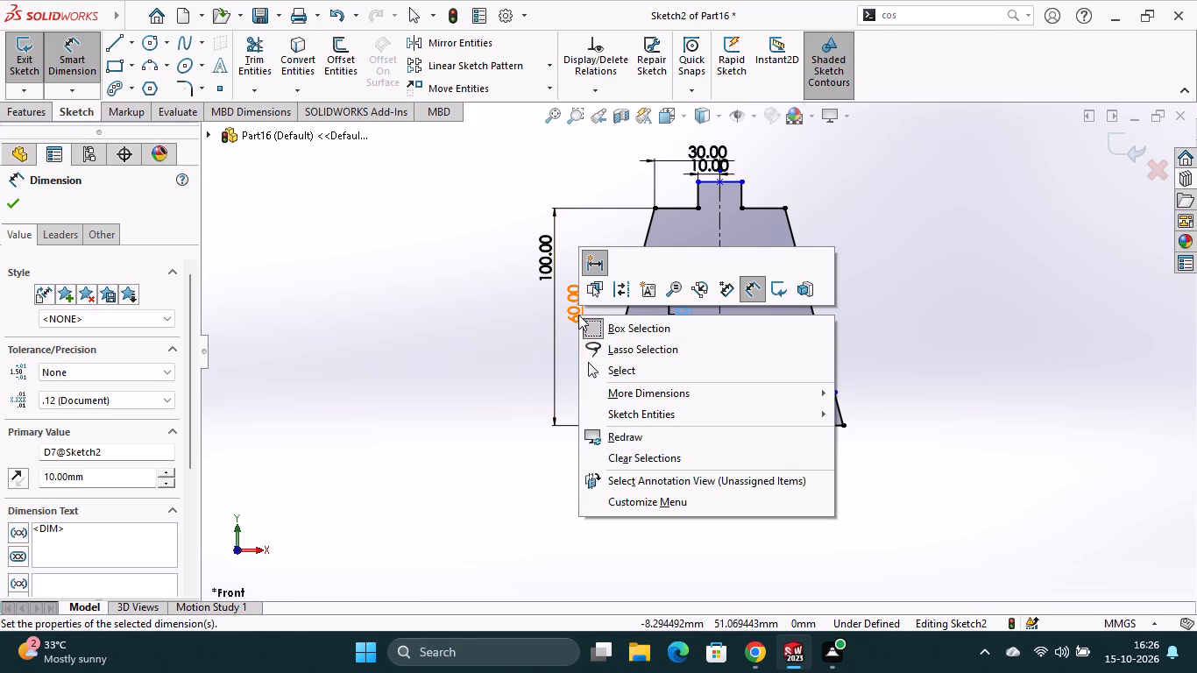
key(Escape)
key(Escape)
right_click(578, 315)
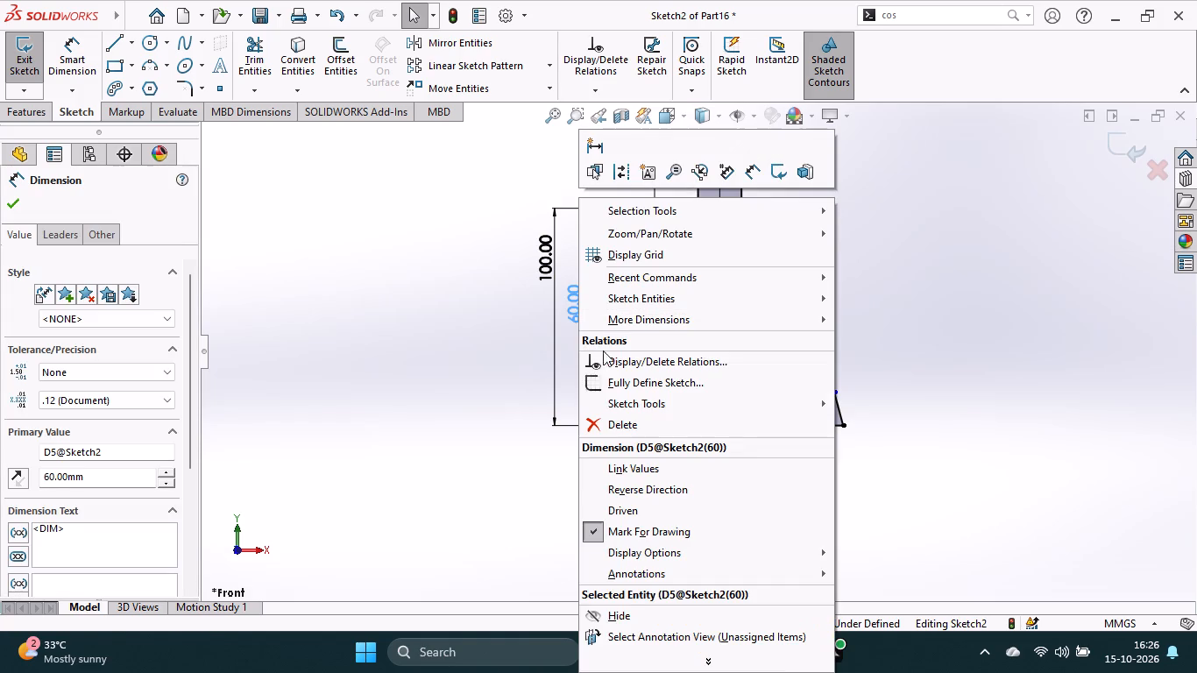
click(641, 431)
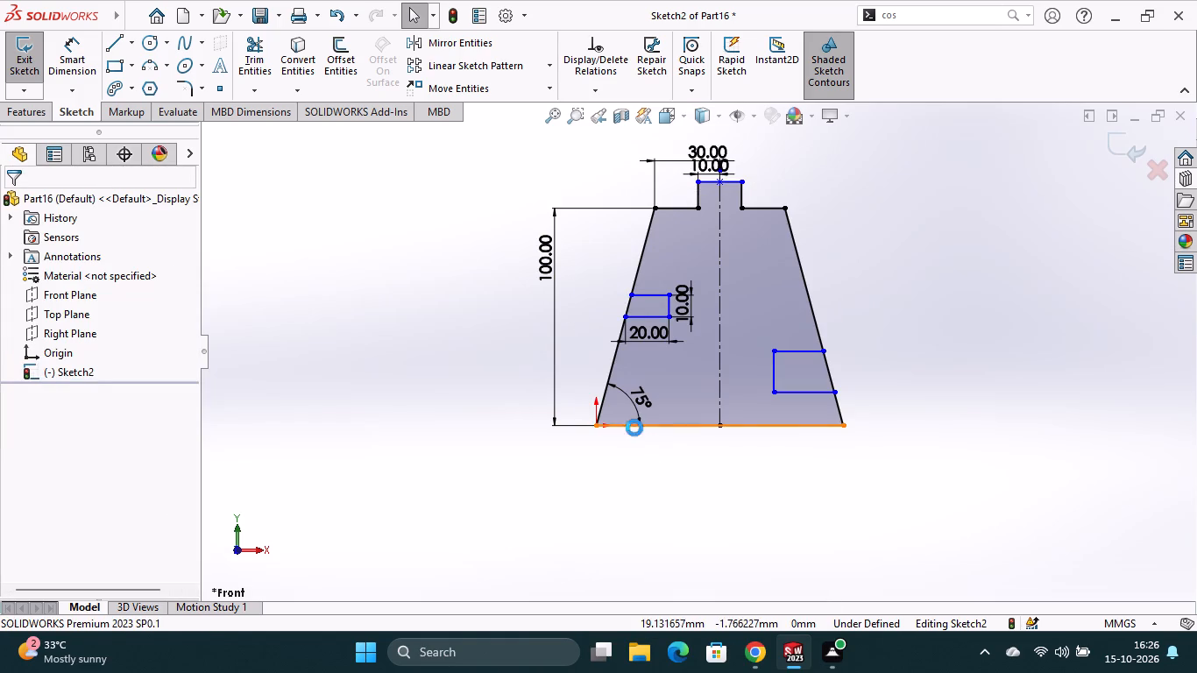
Dimension the vertical height from the origin to the left notch's lower outer corner as 60 mm.
click(83, 51)
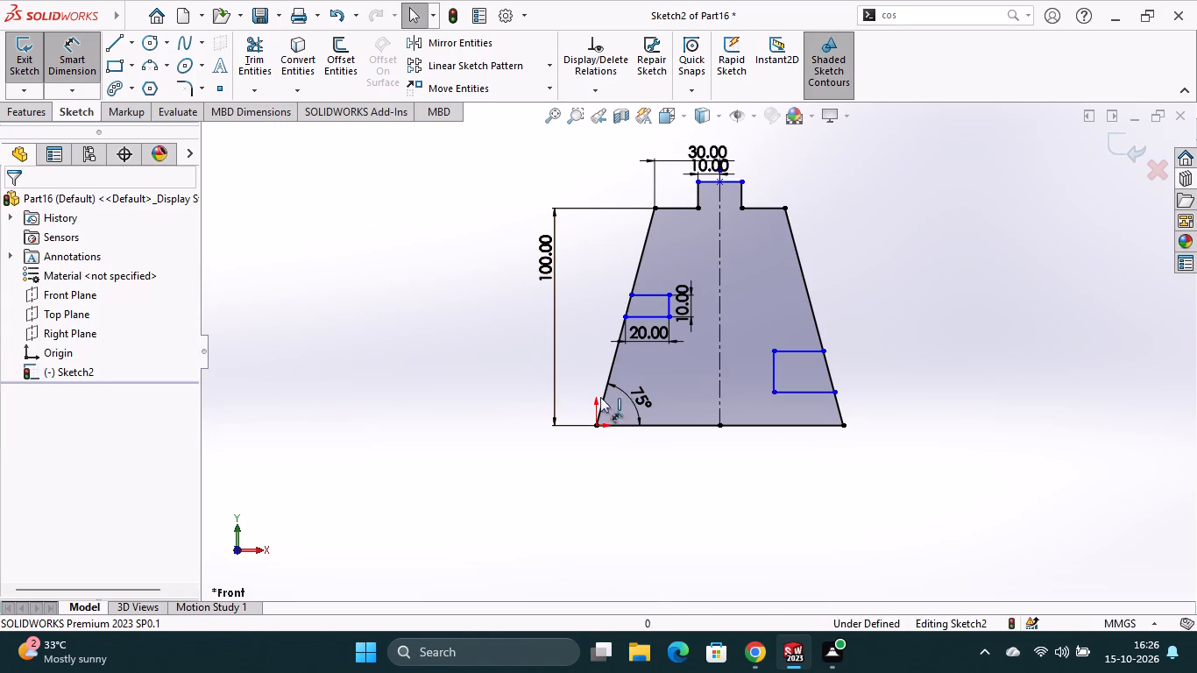
click(623, 314)
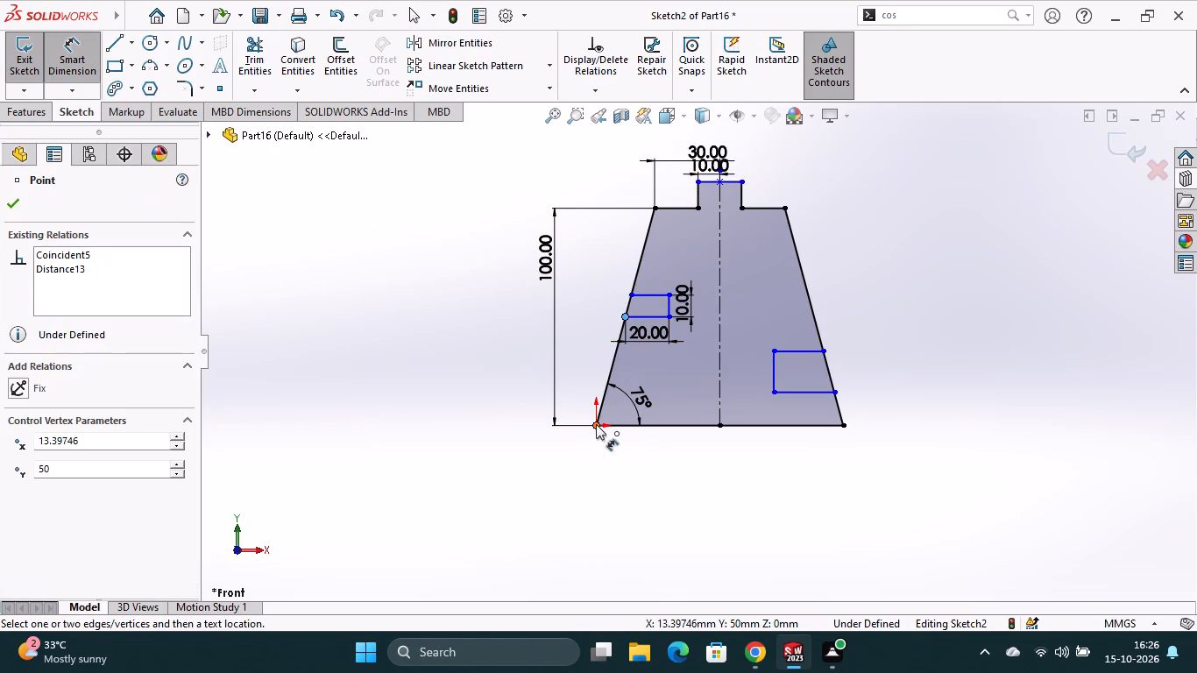
click(596, 424)
click(514, 385)
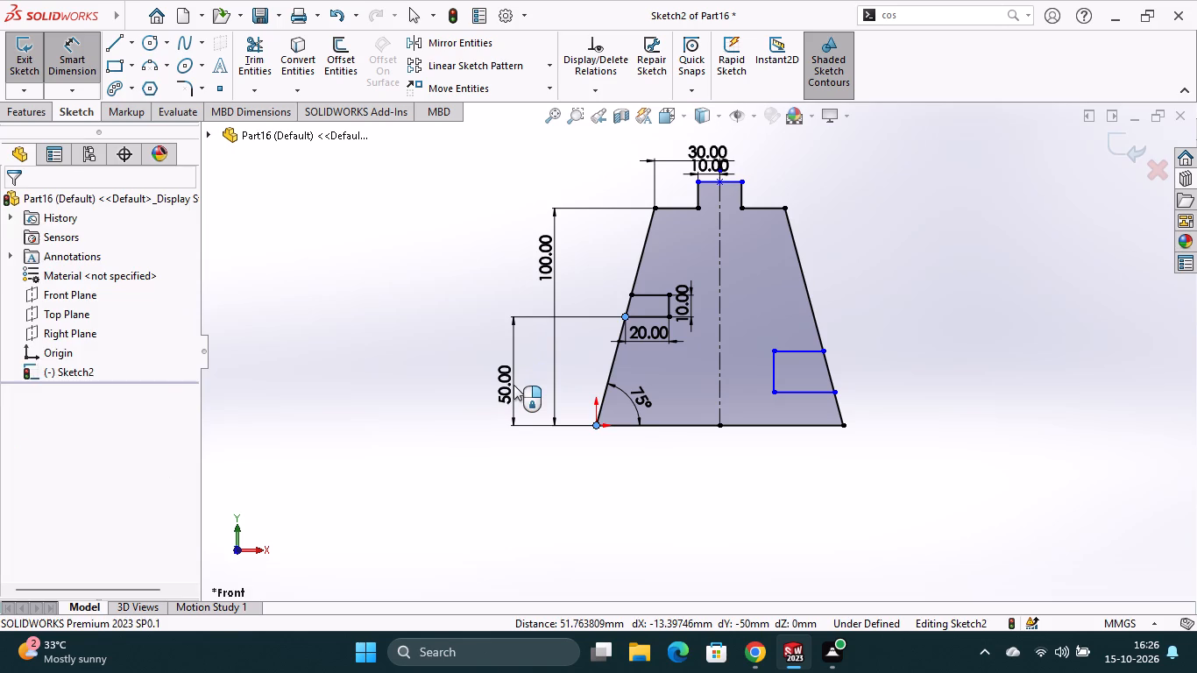
text(60)
key(Return)
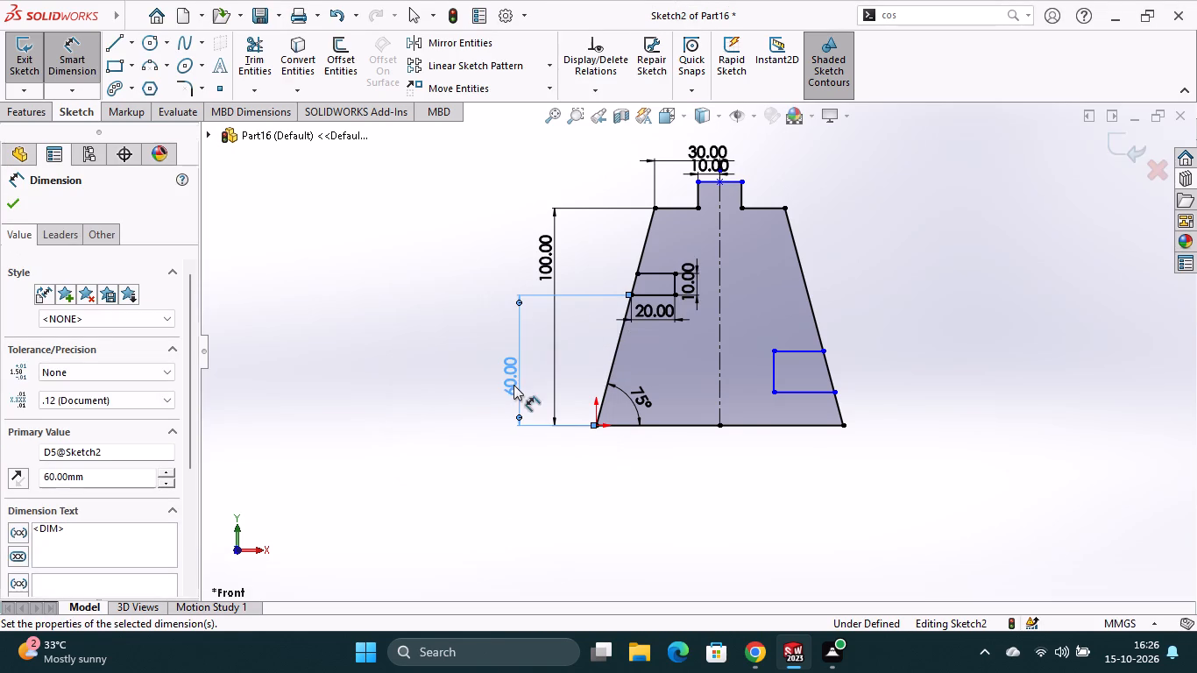
key(Escape)
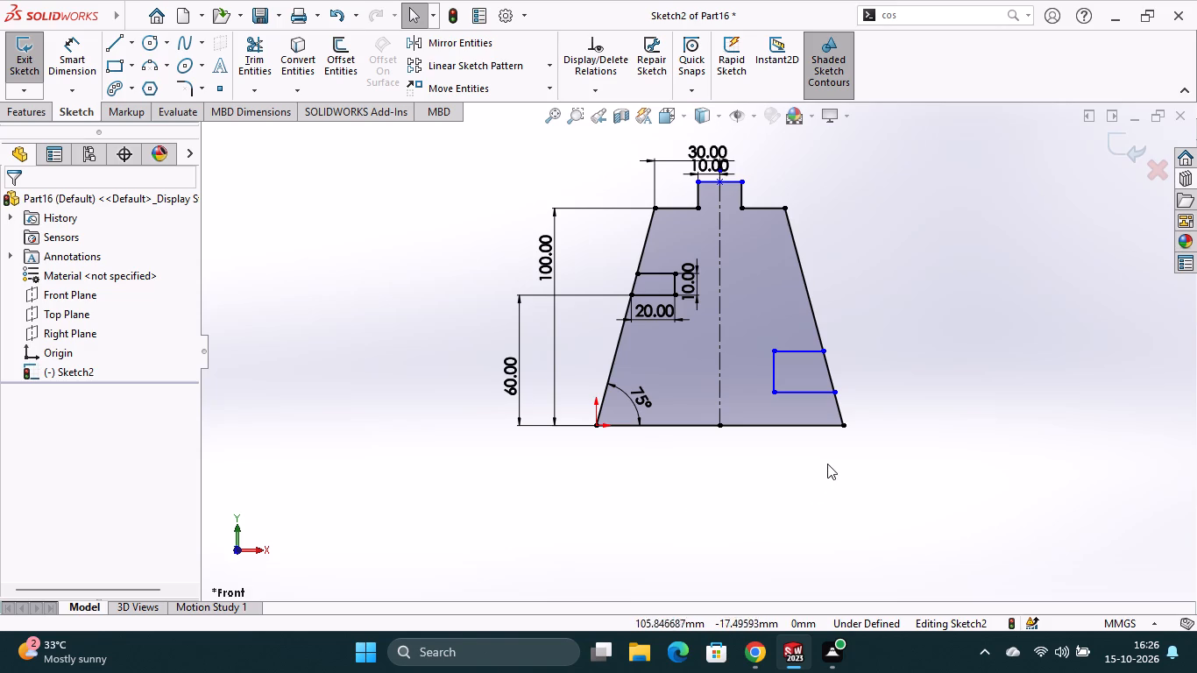
Dimension the vertical height from the base's right end to the right notch's lower outer corner as 20 mm.
click(71, 64)
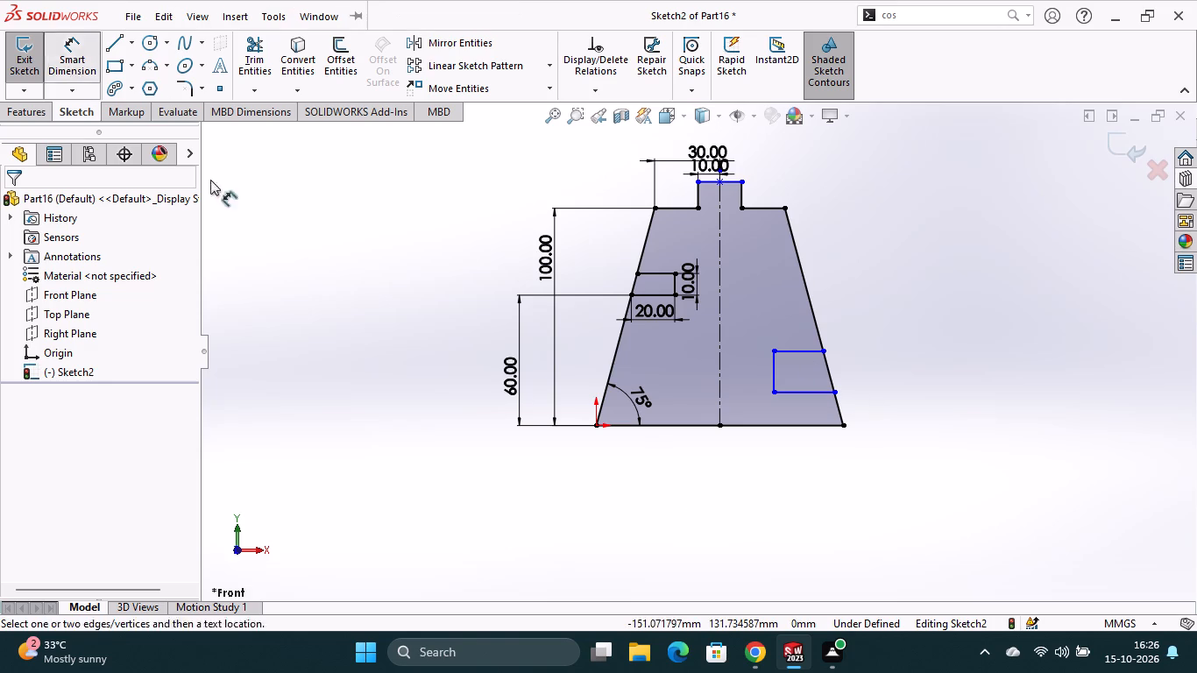
click(838, 393)
click(844, 421)
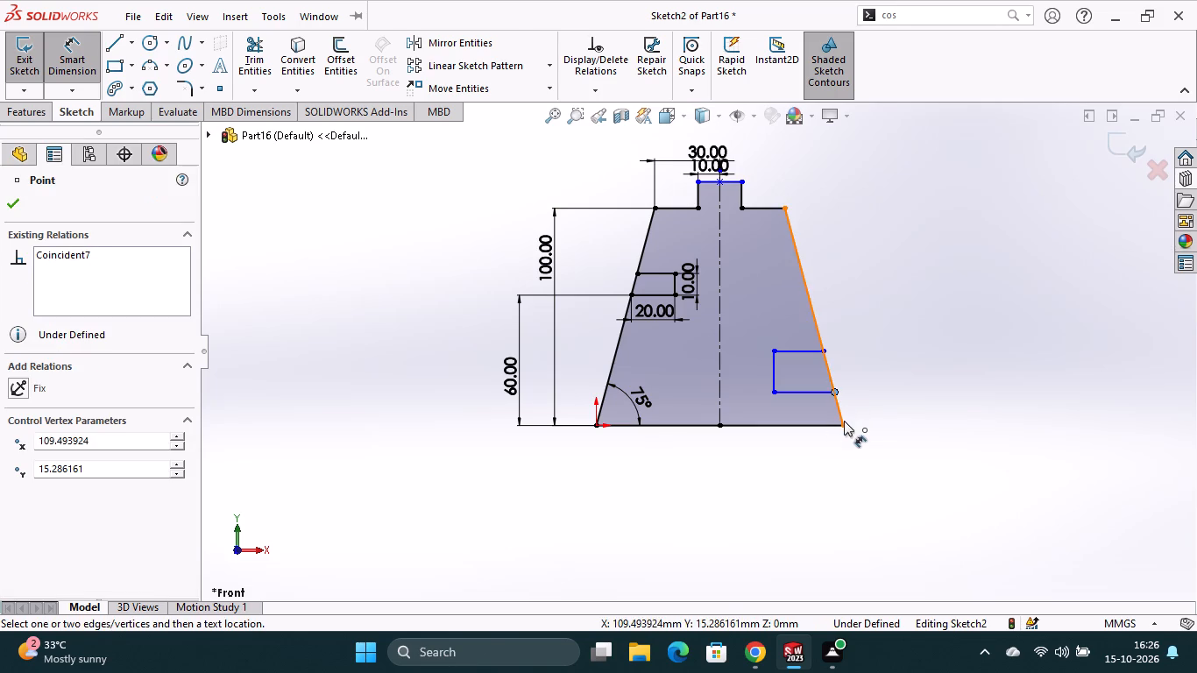
click(865, 394)
text(20)
key(Return)
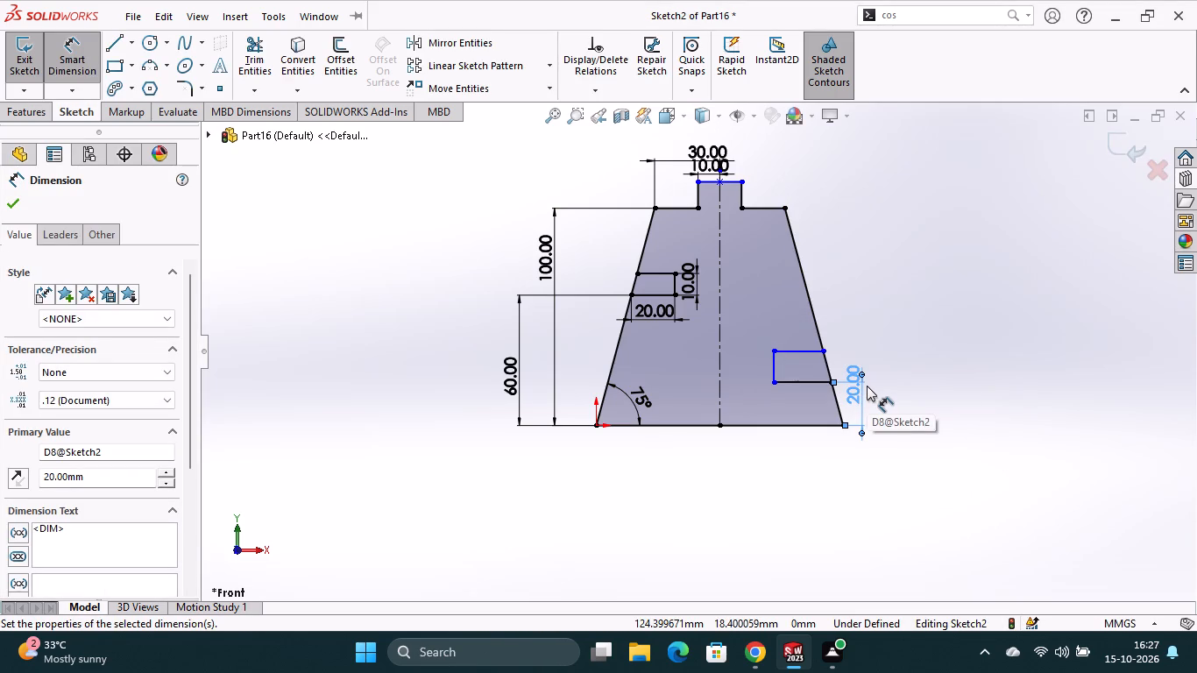
Dimension the length of the right notch's lower horizontal edge as 20 mm.
click(775, 386)
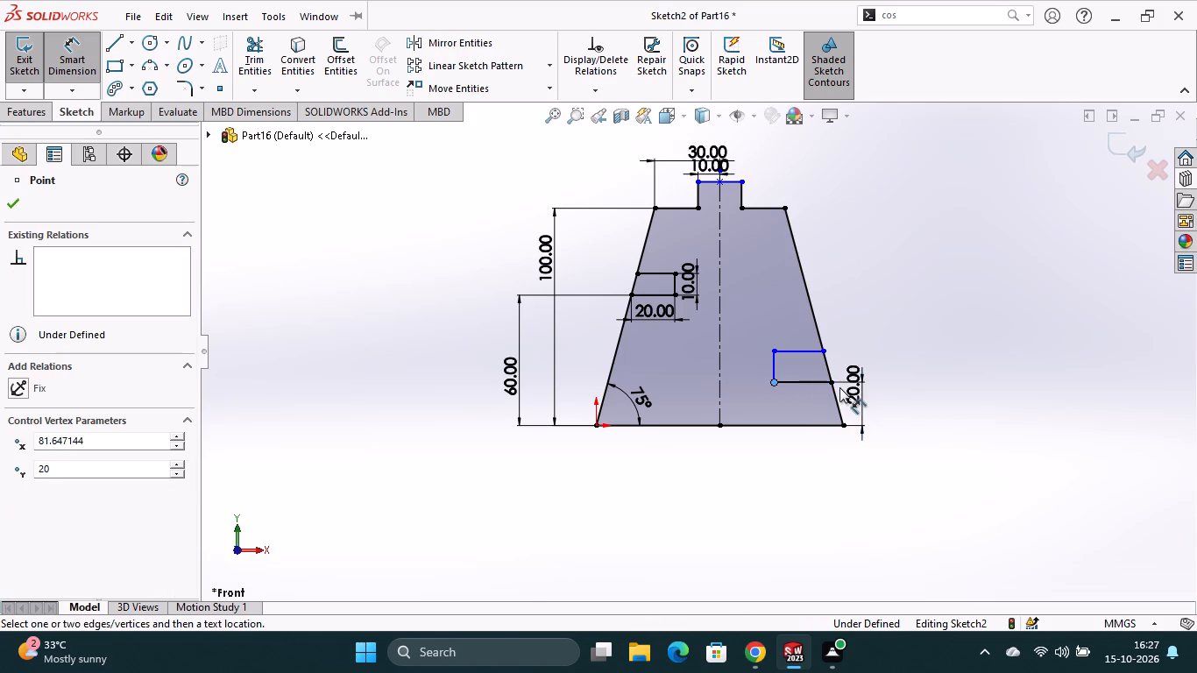
click(832, 384)
click(795, 401)
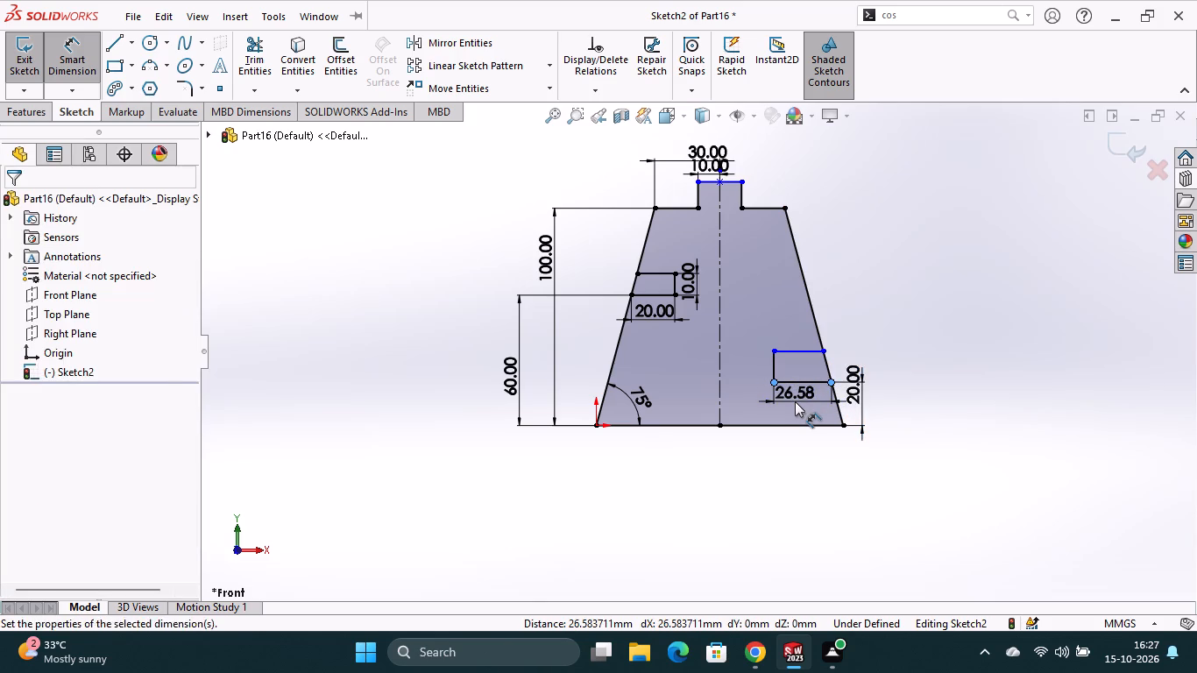
text(20)
key(Return)
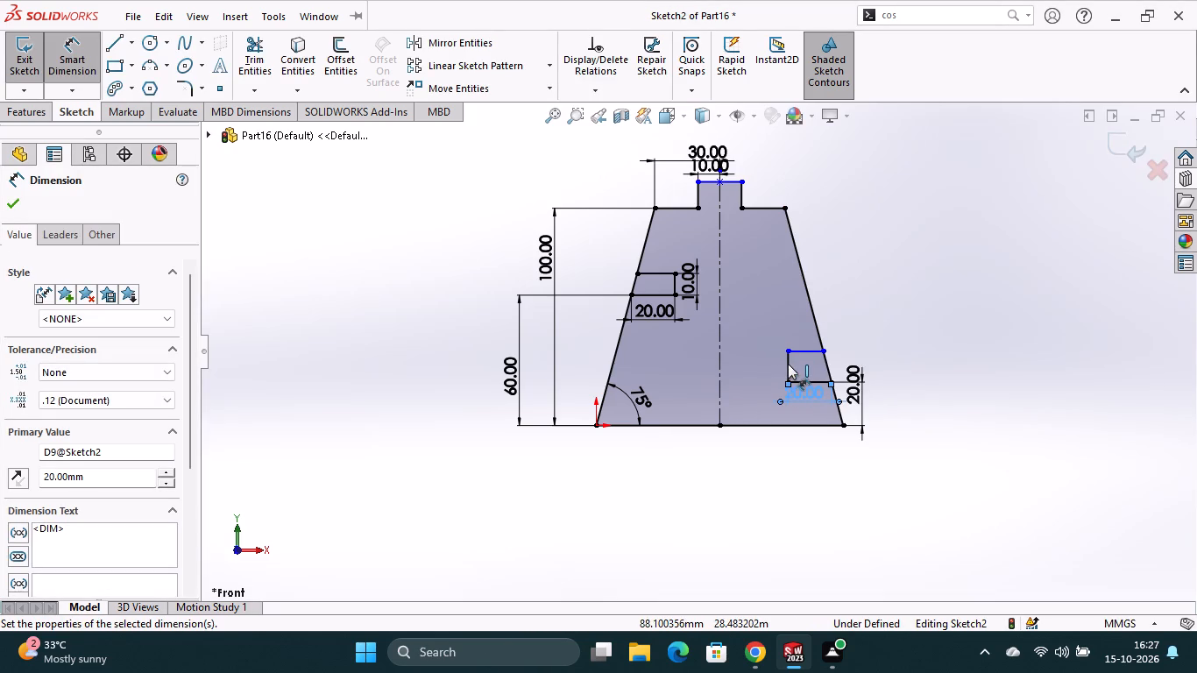
Dimension the height of the right notch's inner vertical edge as 10 mm.
click(788, 364)
click(765, 369)
text(10)
key(Return)
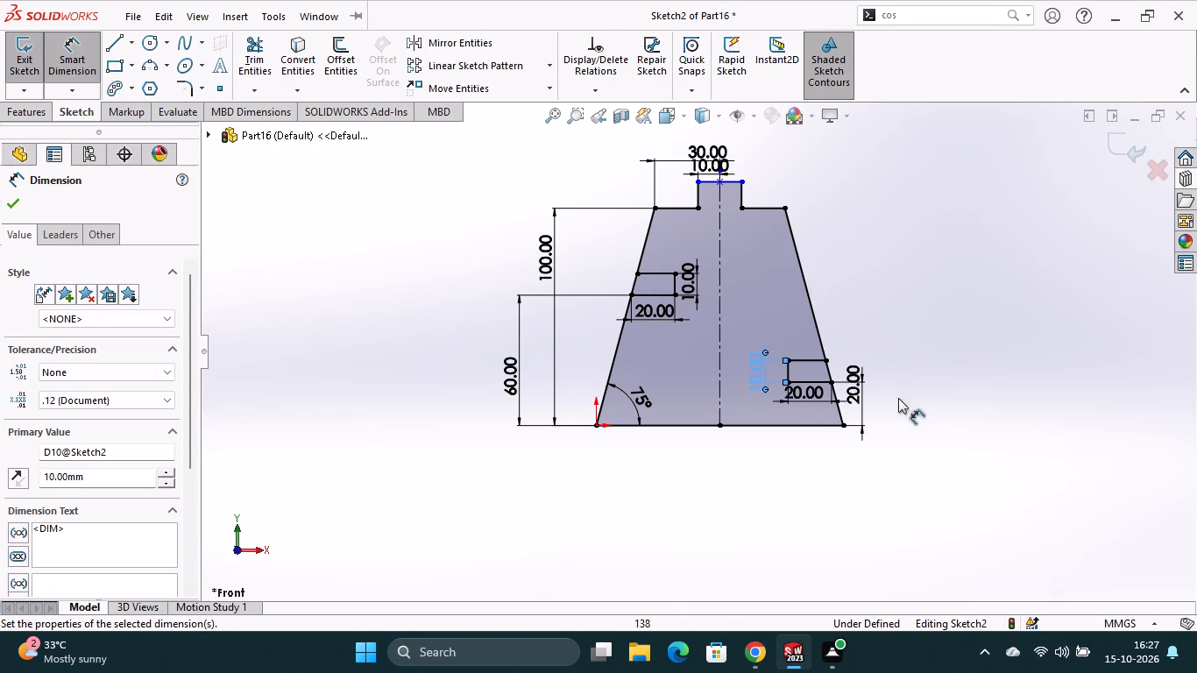
key(Escape)
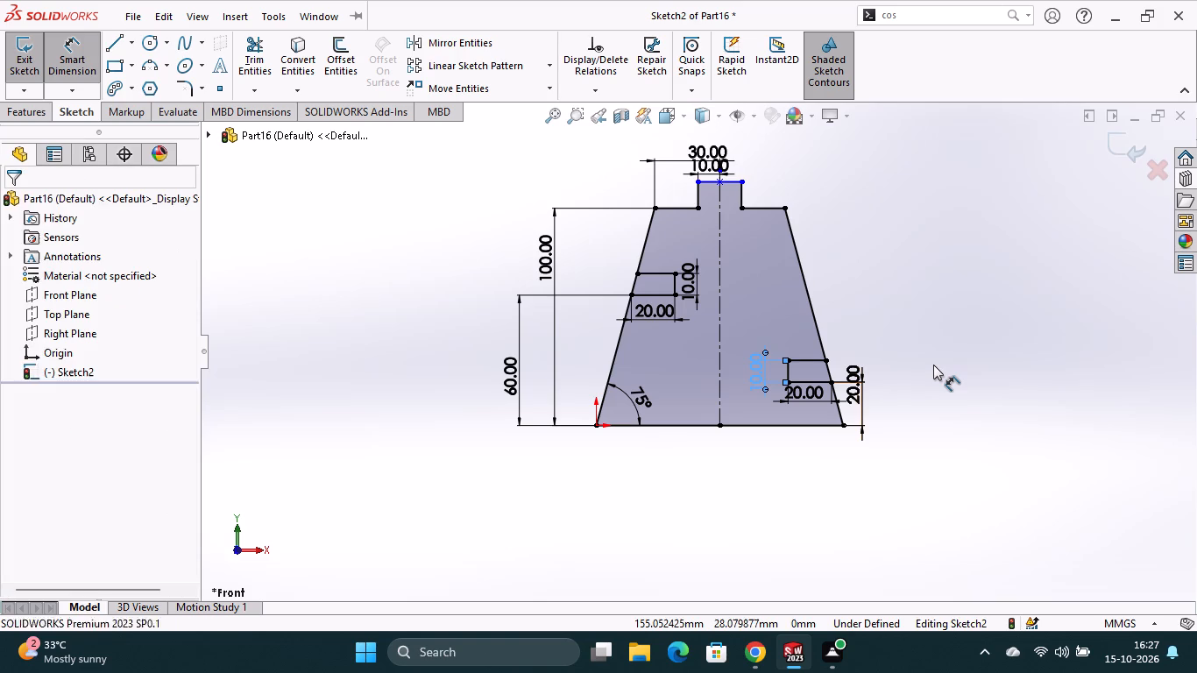
Dimension the overall height from the base's midpoint to the top tab's upper right corner as 110 mm.
click(720, 425)
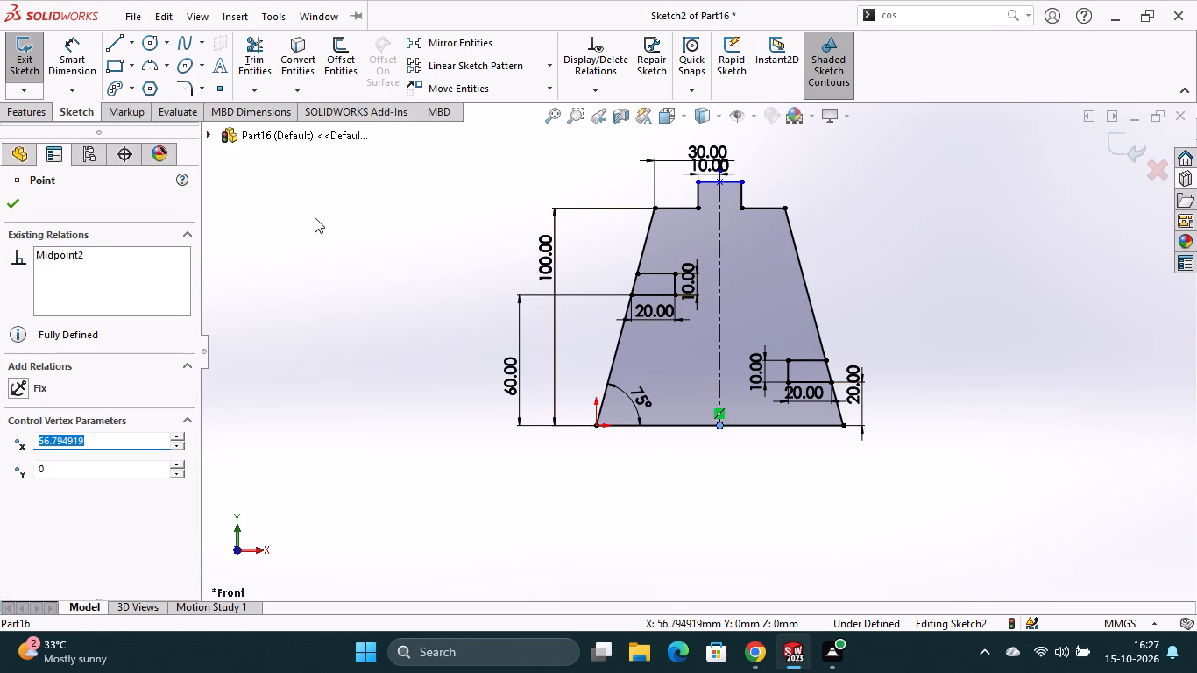
click(57, 66)
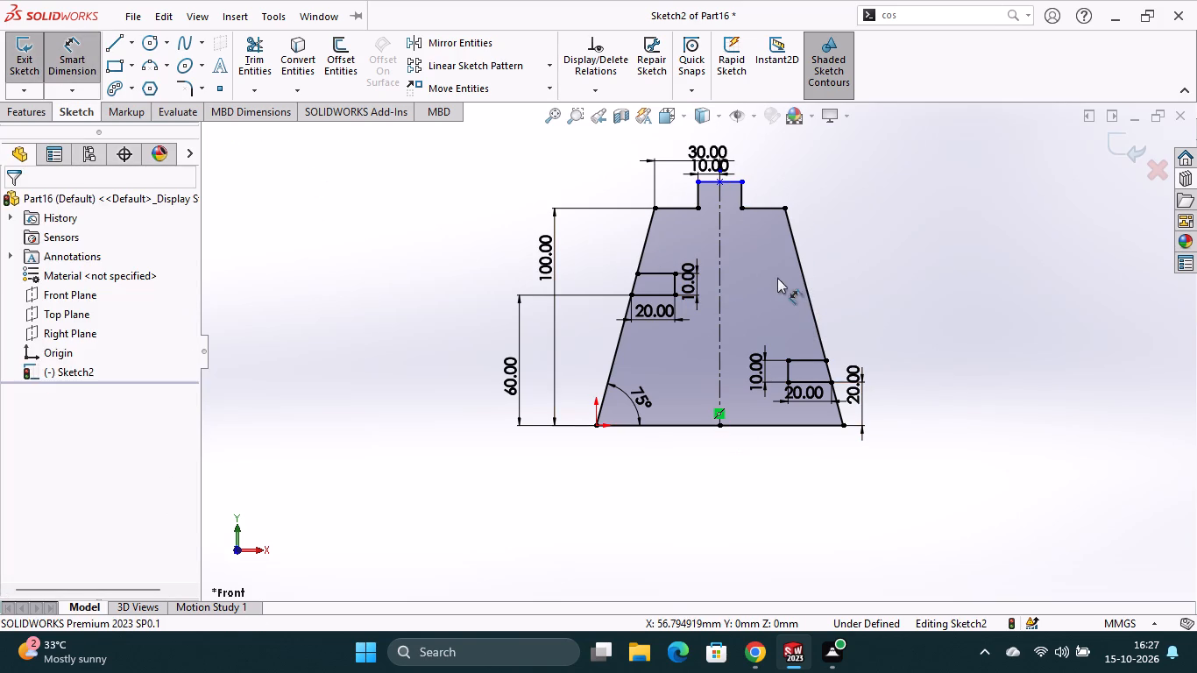
click(740, 181)
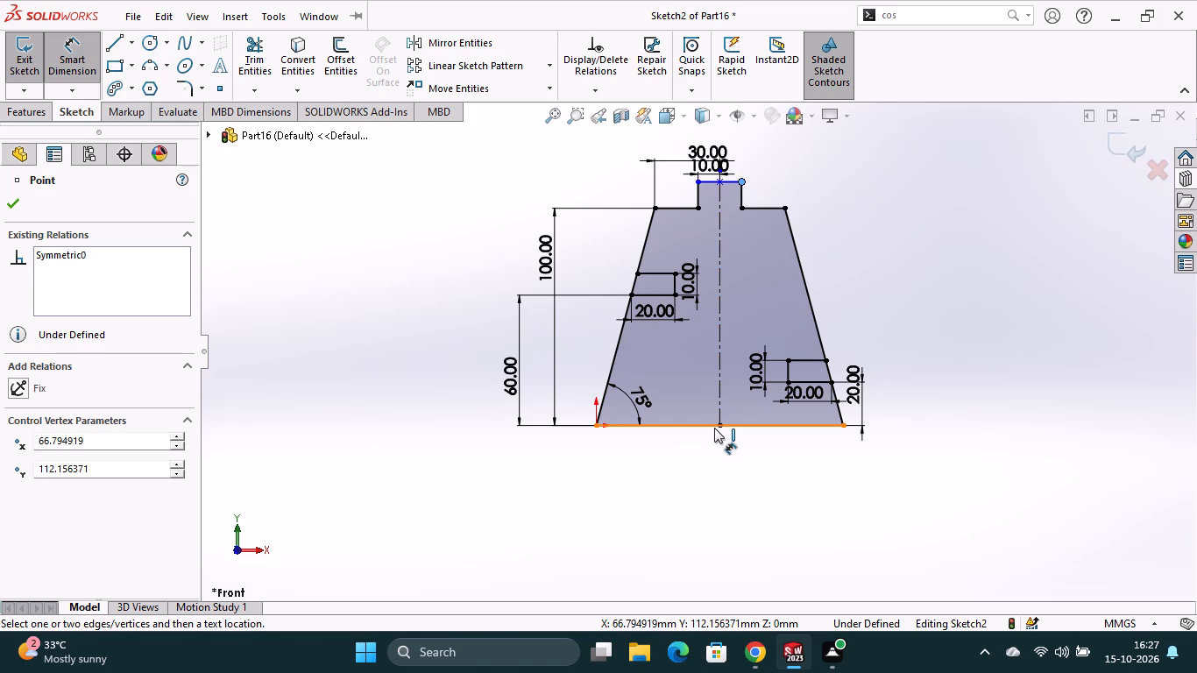
click(720, 423)
click(894, 346)
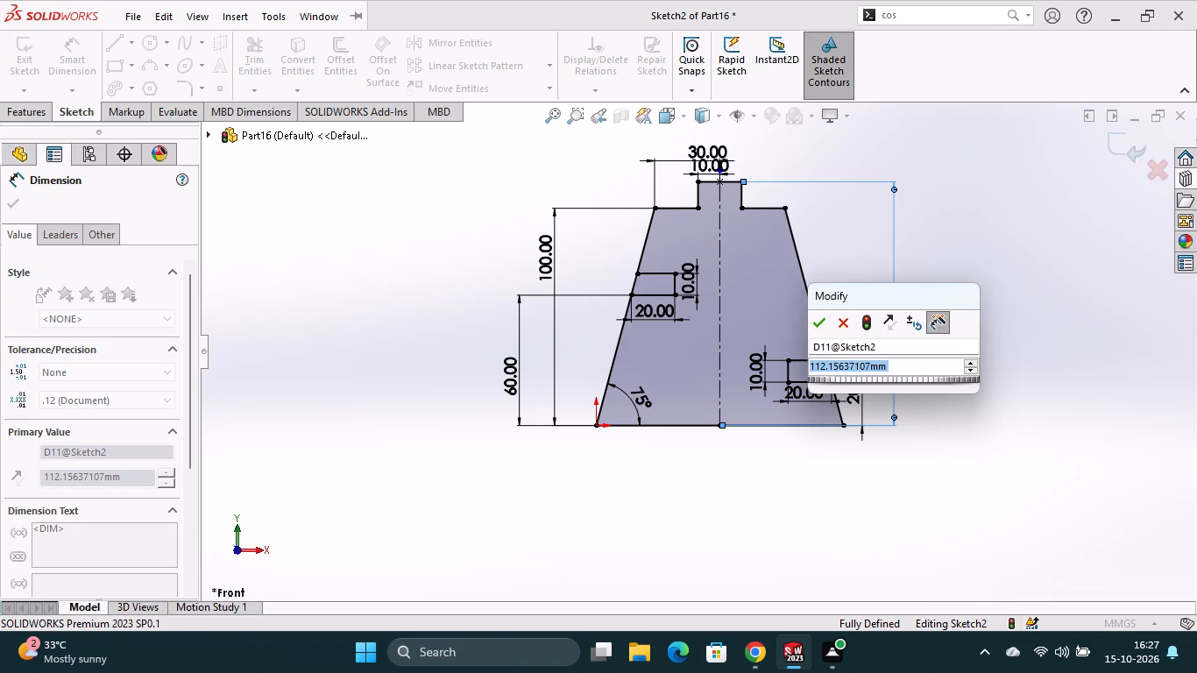
text(11)
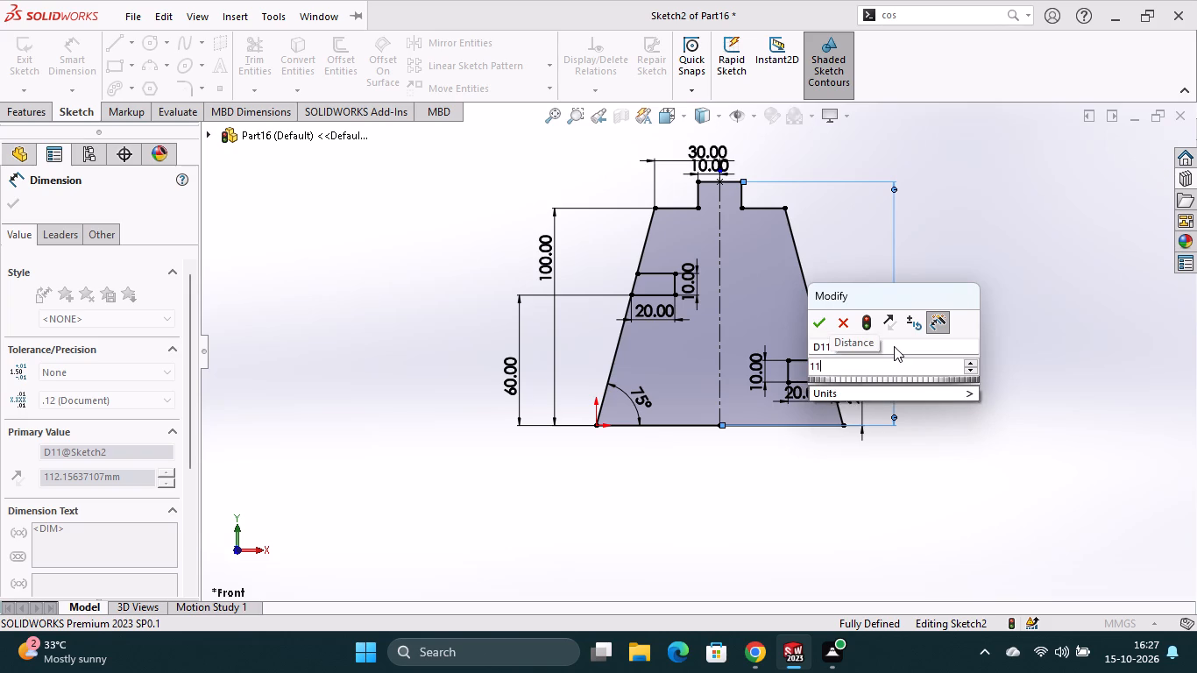
key(0)
key(Return)
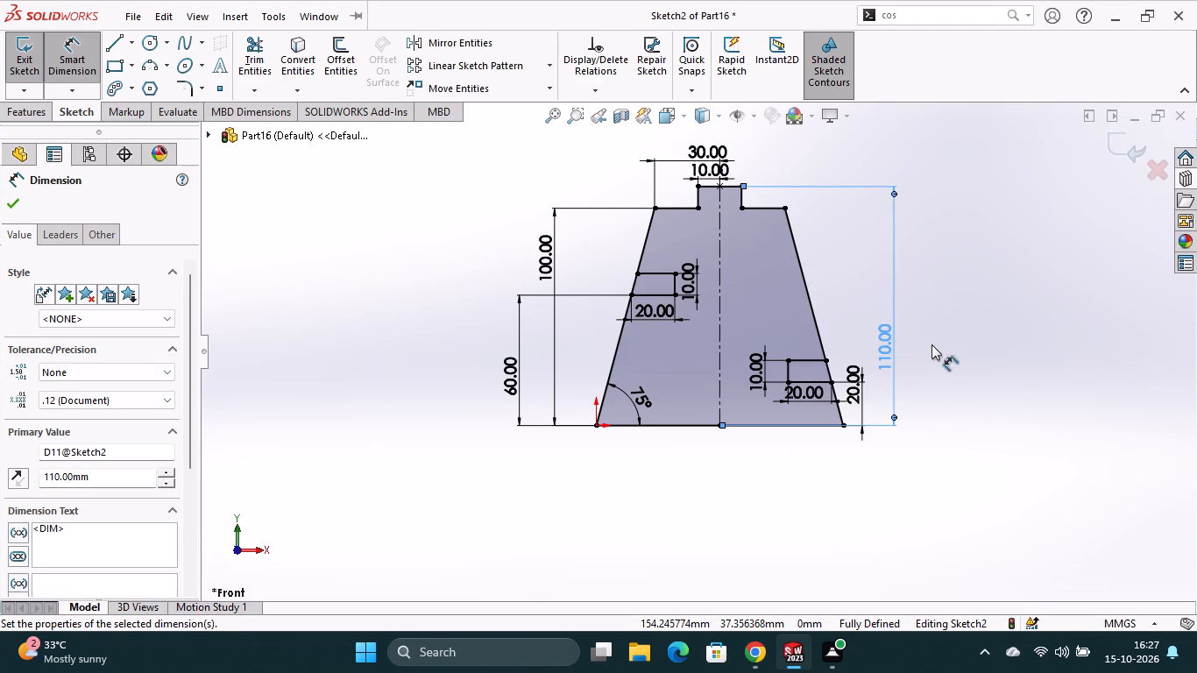
key(Escape)
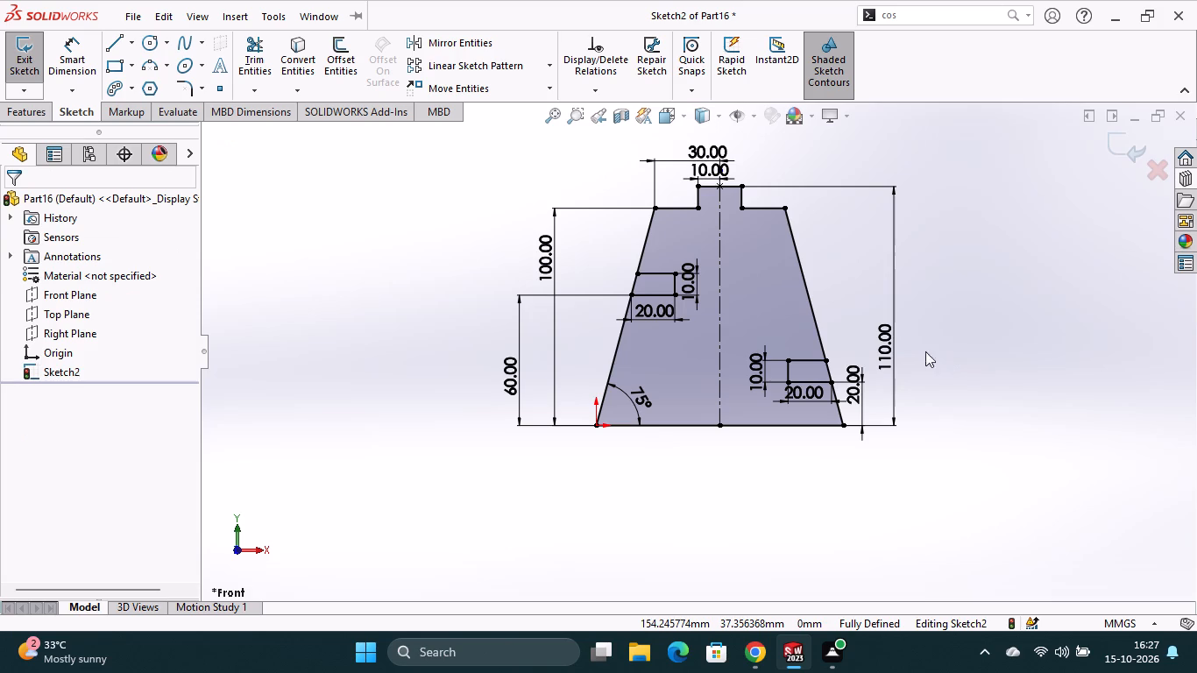
Trim the slanted side segments that close the mouths of the left and right notches.
click(244, 60)
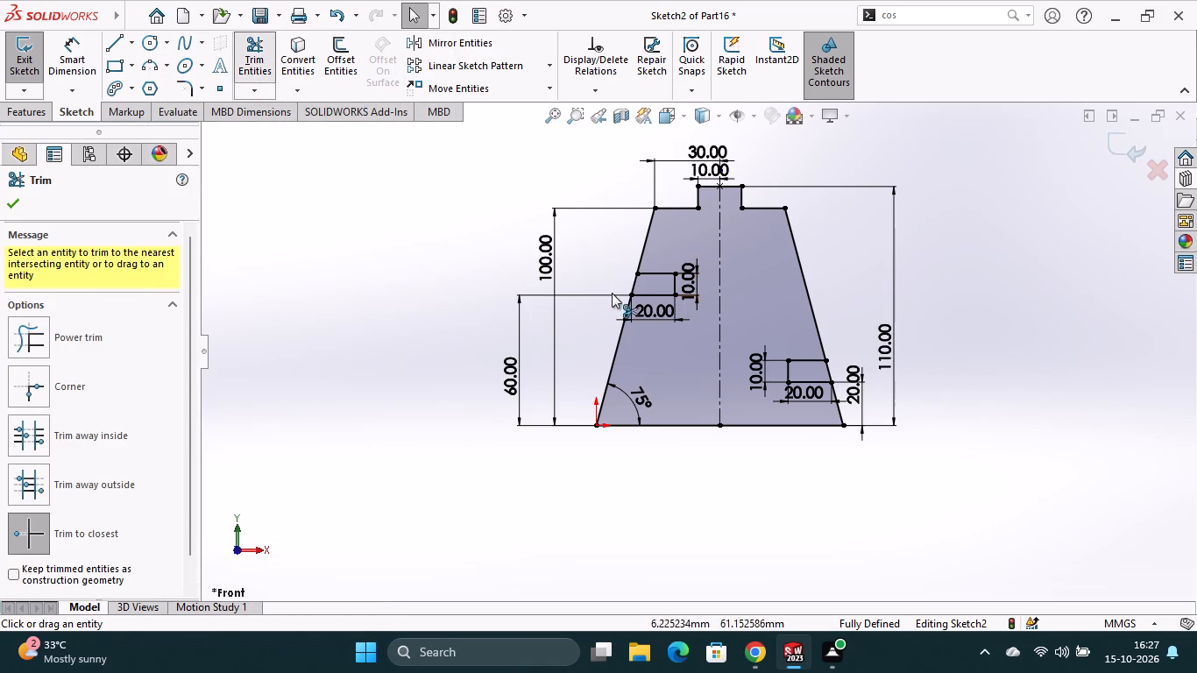
click(633, 287)
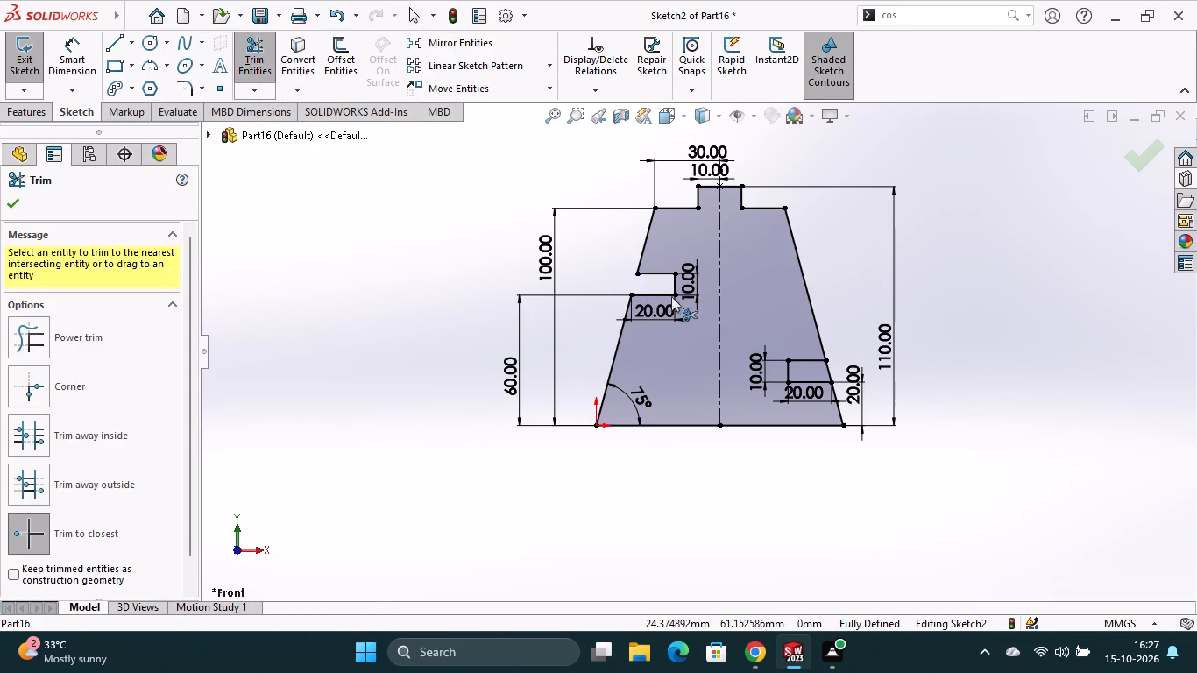
click(827, 371)
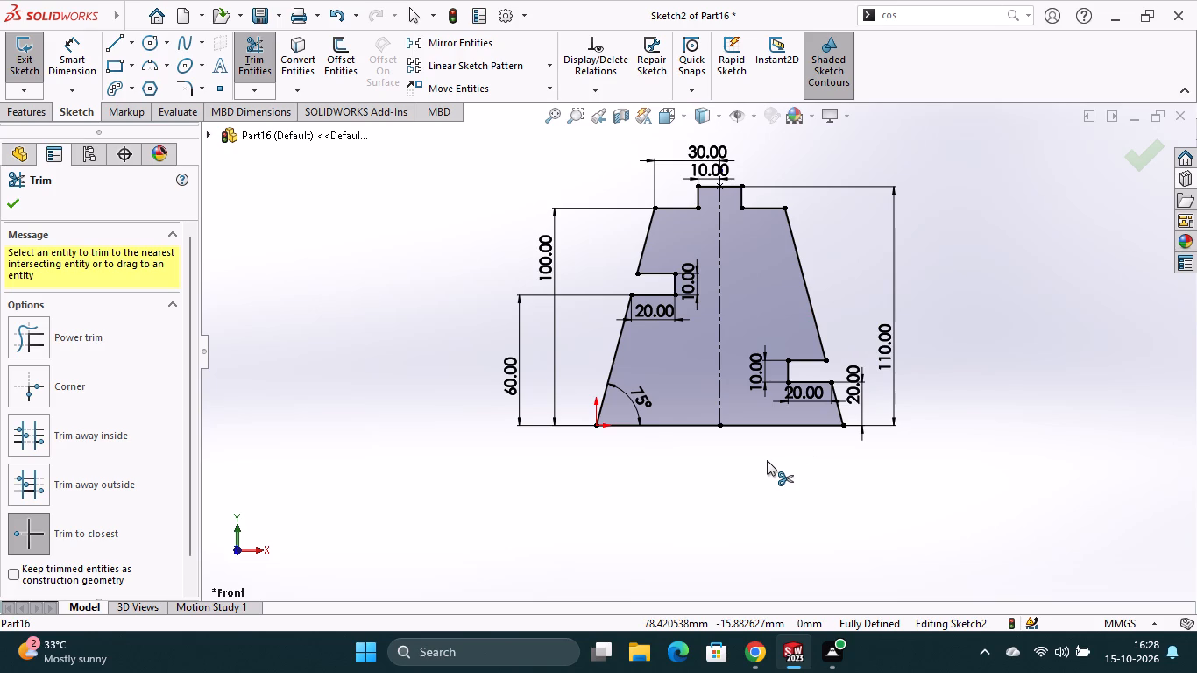
click(12, 204)
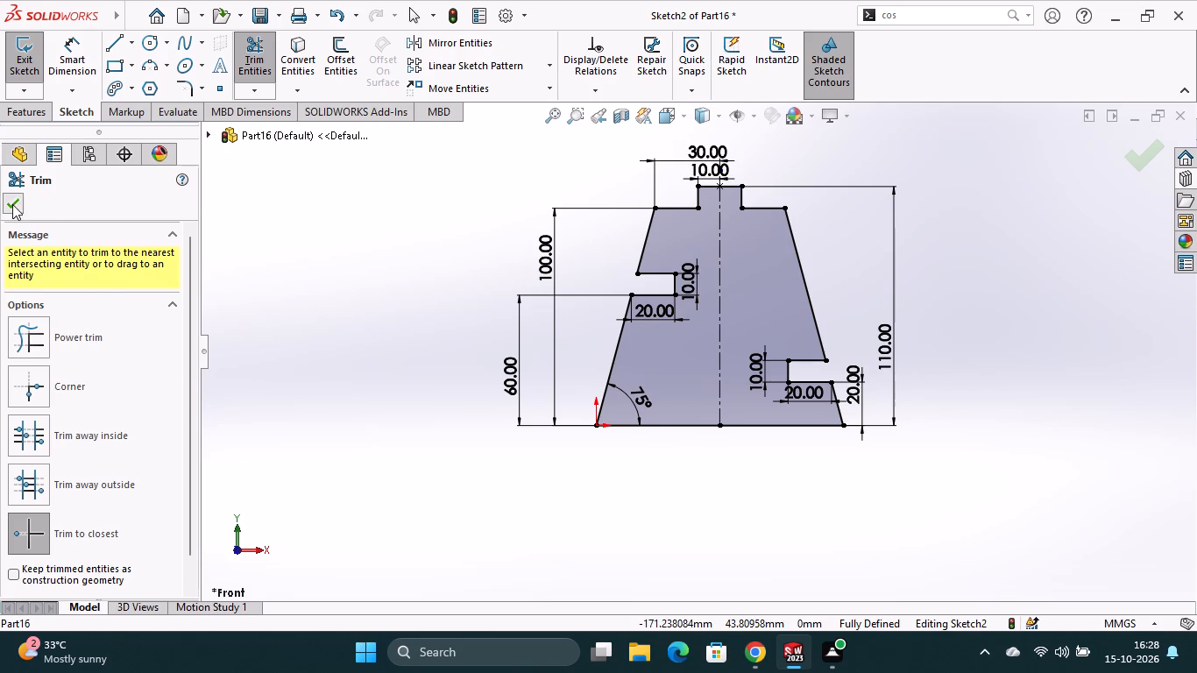
Extrude the notched profile as a boss 10 mm thick with the Mid Plane end condition.
click(13, 111)
click(49, 78)
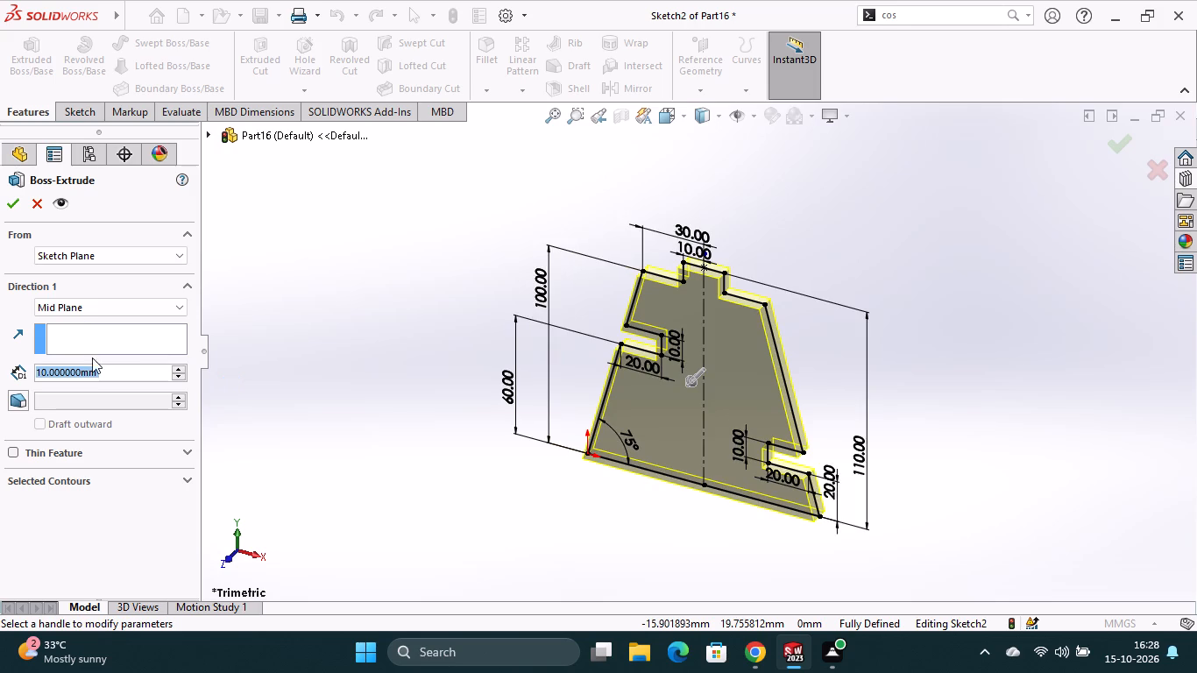
click(107, 307)
click(118, 304)
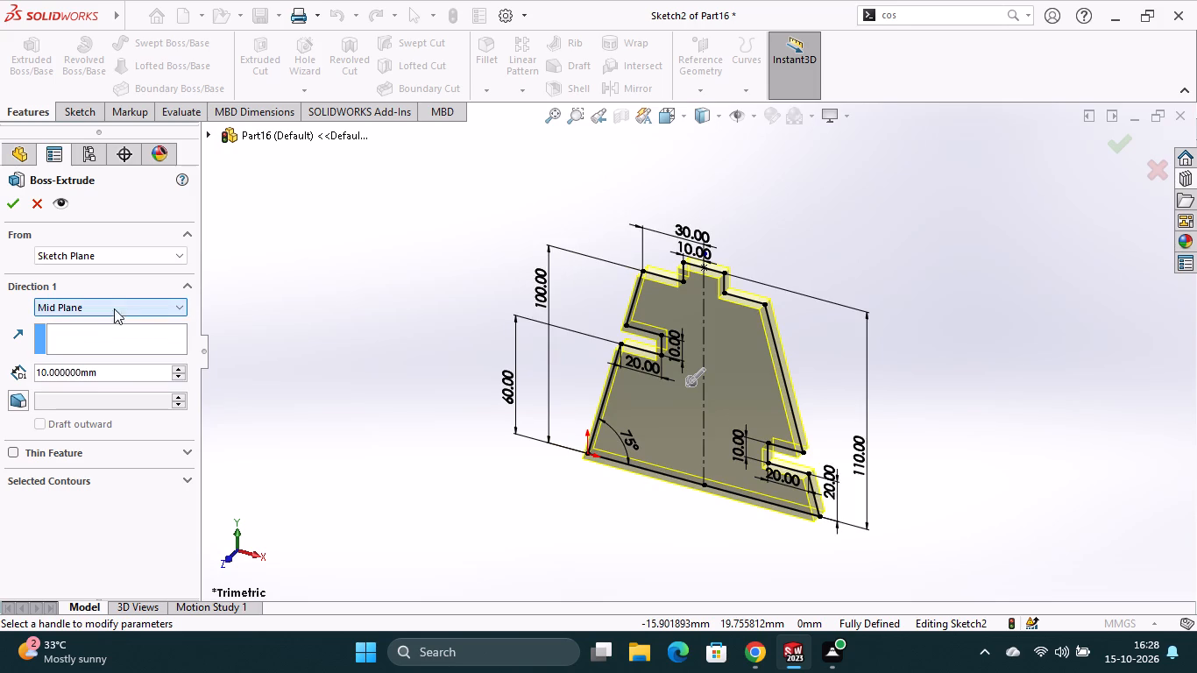
click(21, 208)
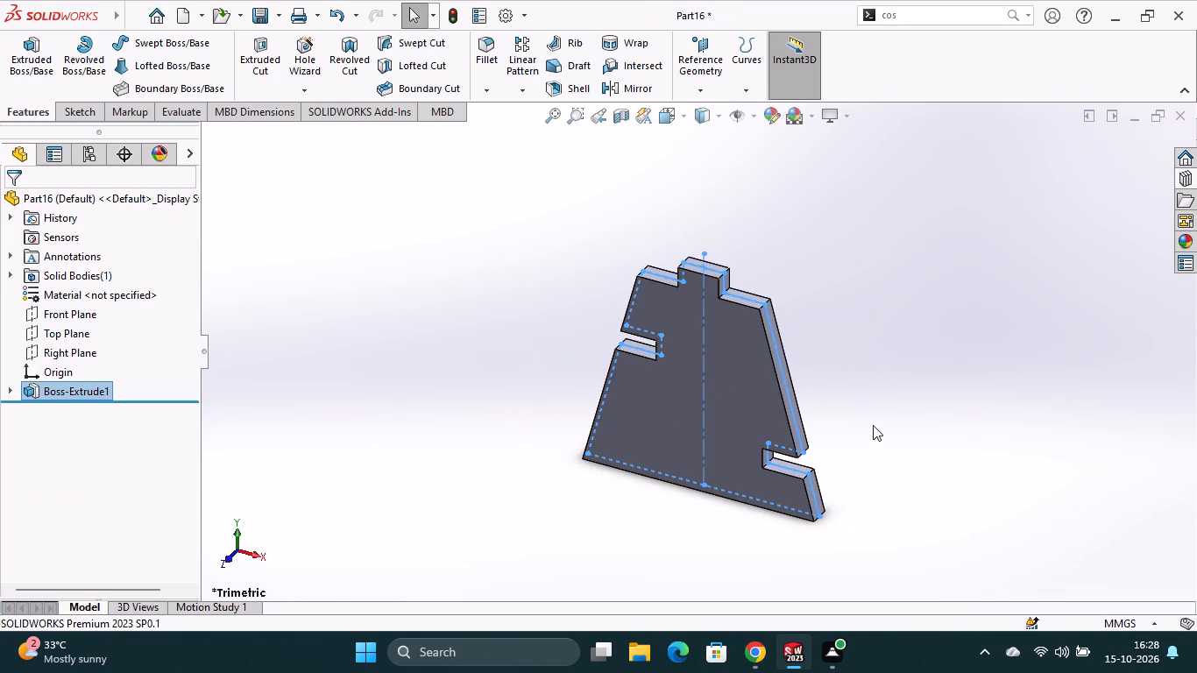
key(Escape)
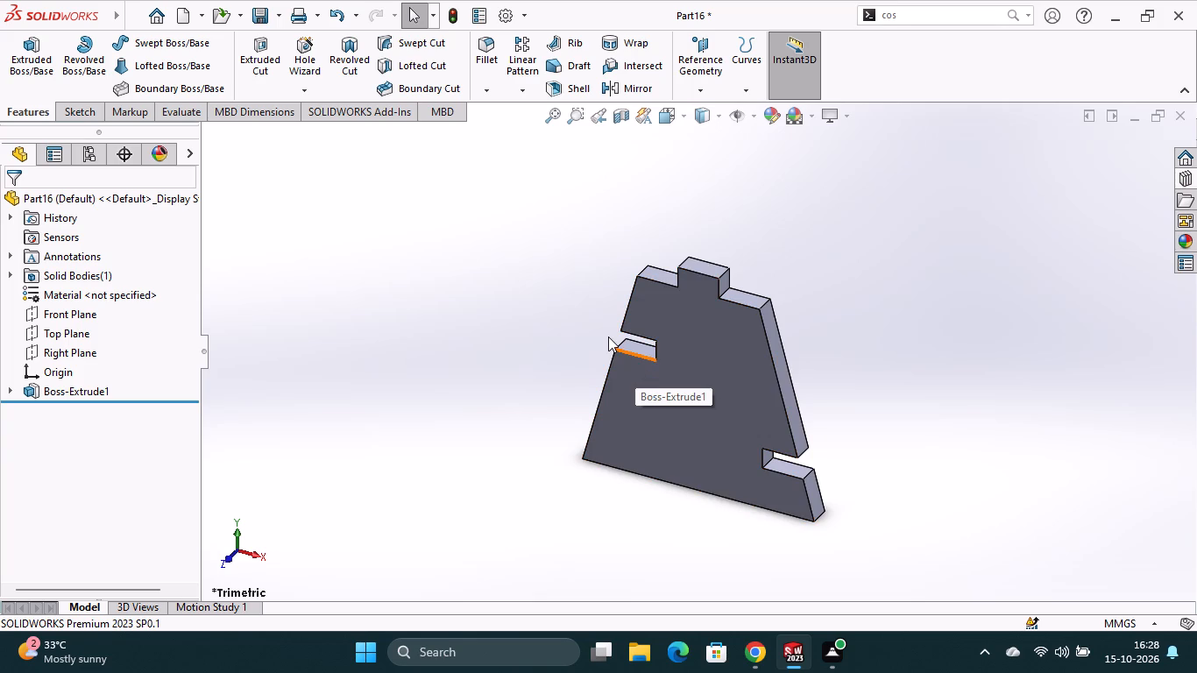
Save the part as Leg in the Assenbly 10 folder.
key(ctrl+s)
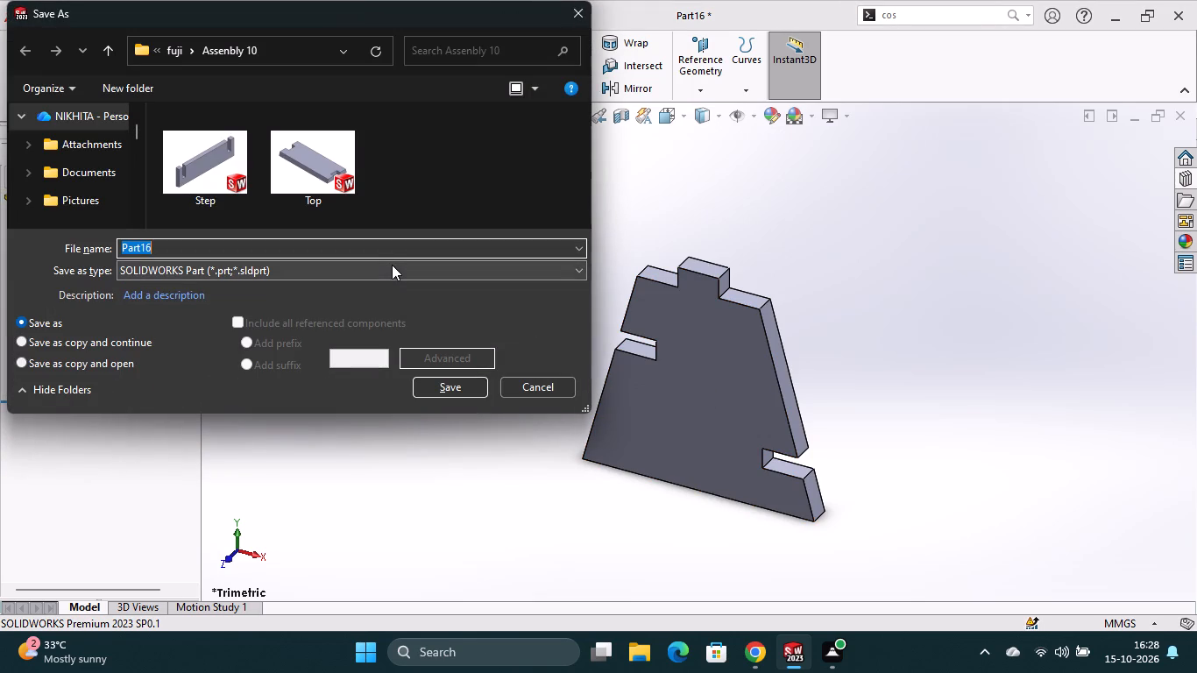
key(l)
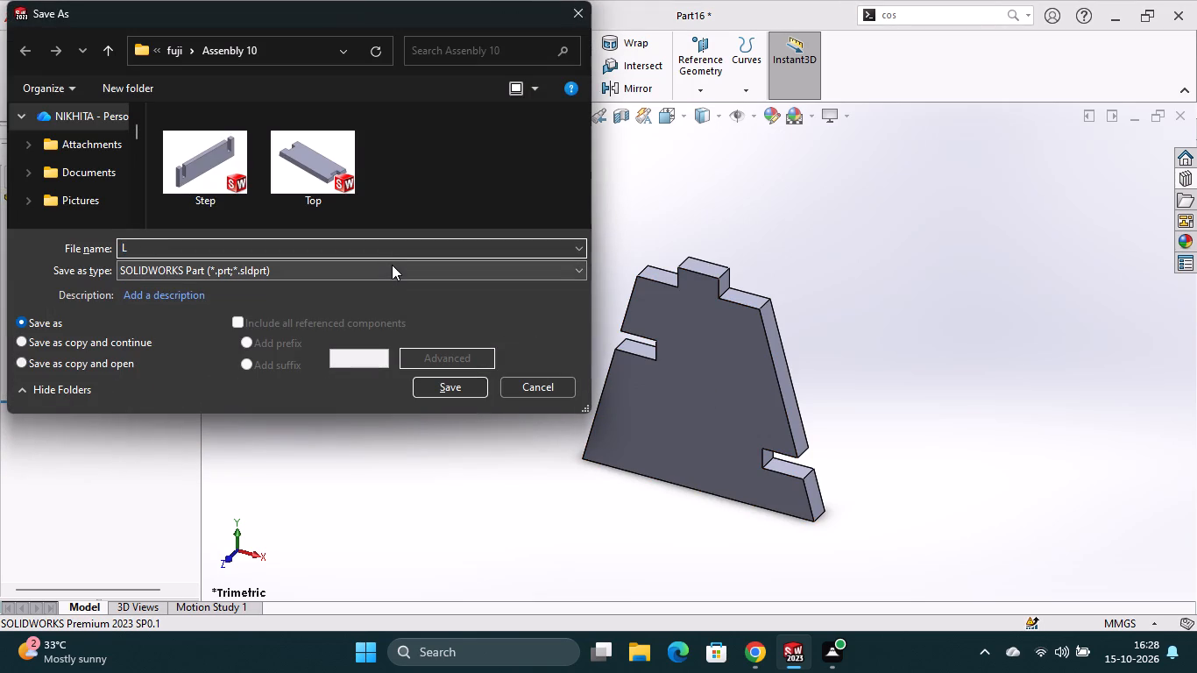
text(eg)
key(space)
click(436, 394)
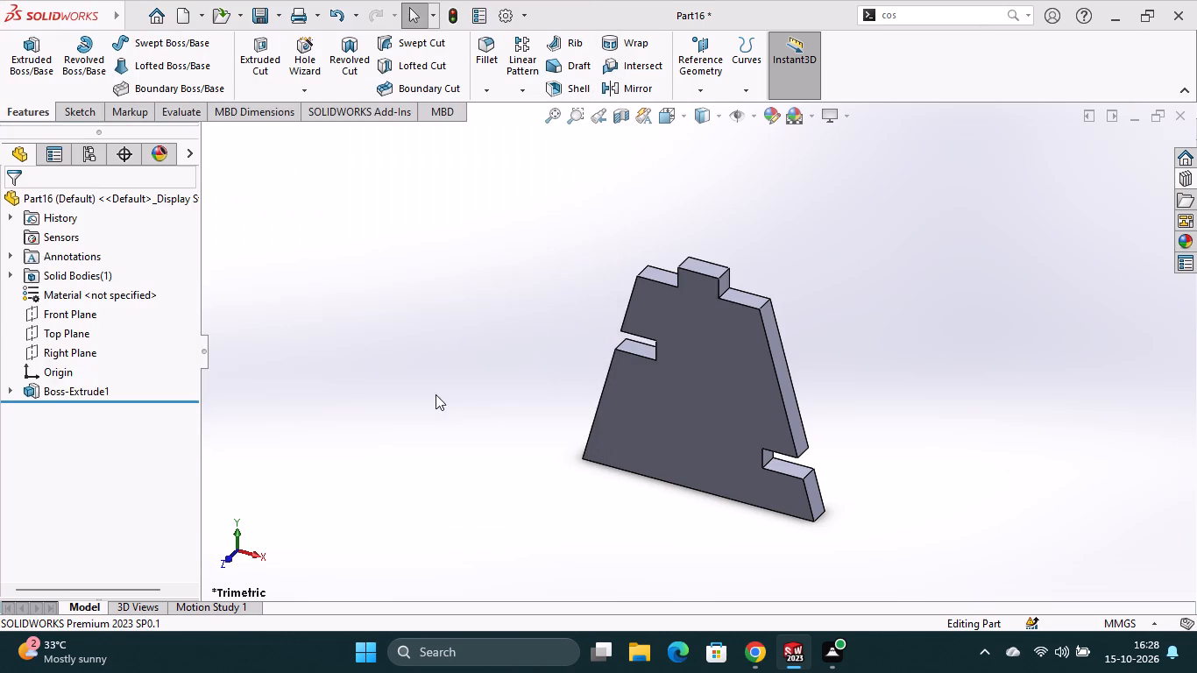
Save a PDF copy of the part under the name Leg in the Assenbly 10 folder.
click(280, 17)
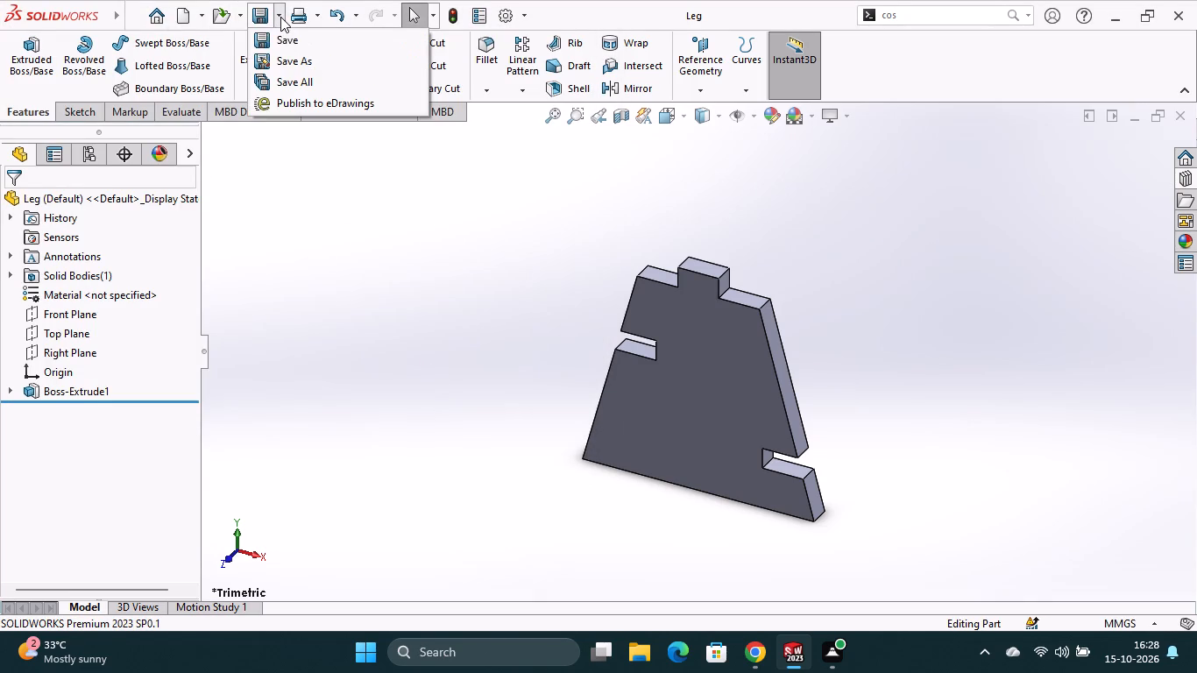
click(283, 57)
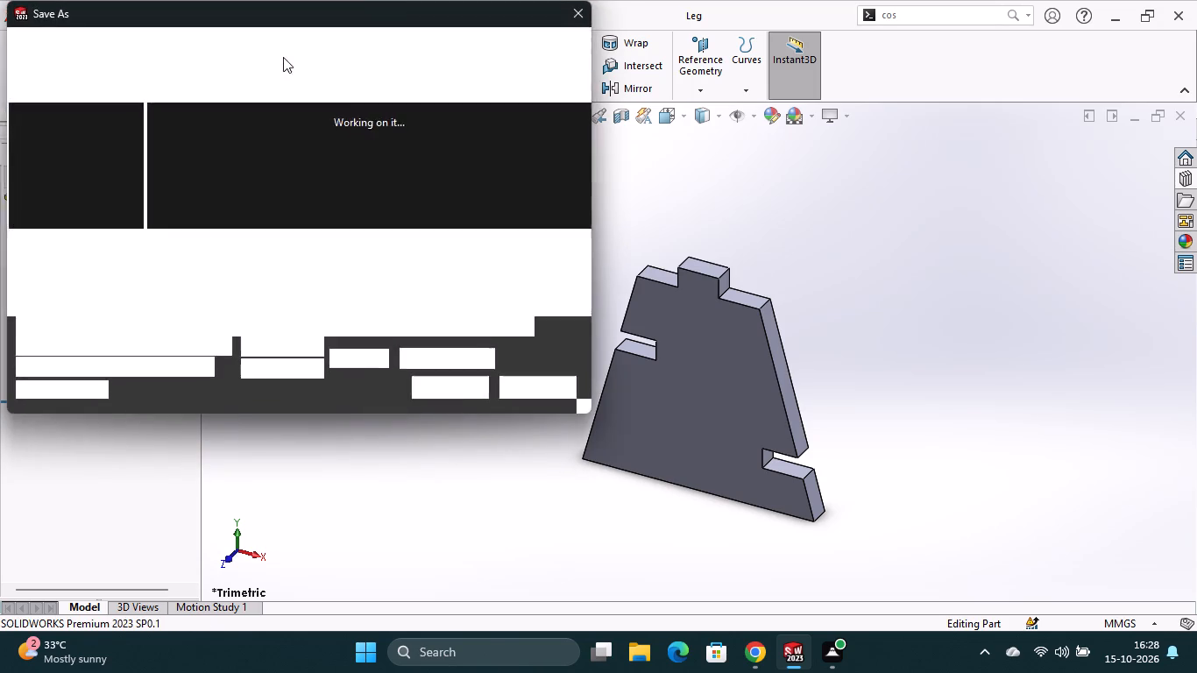
click(320, 271)
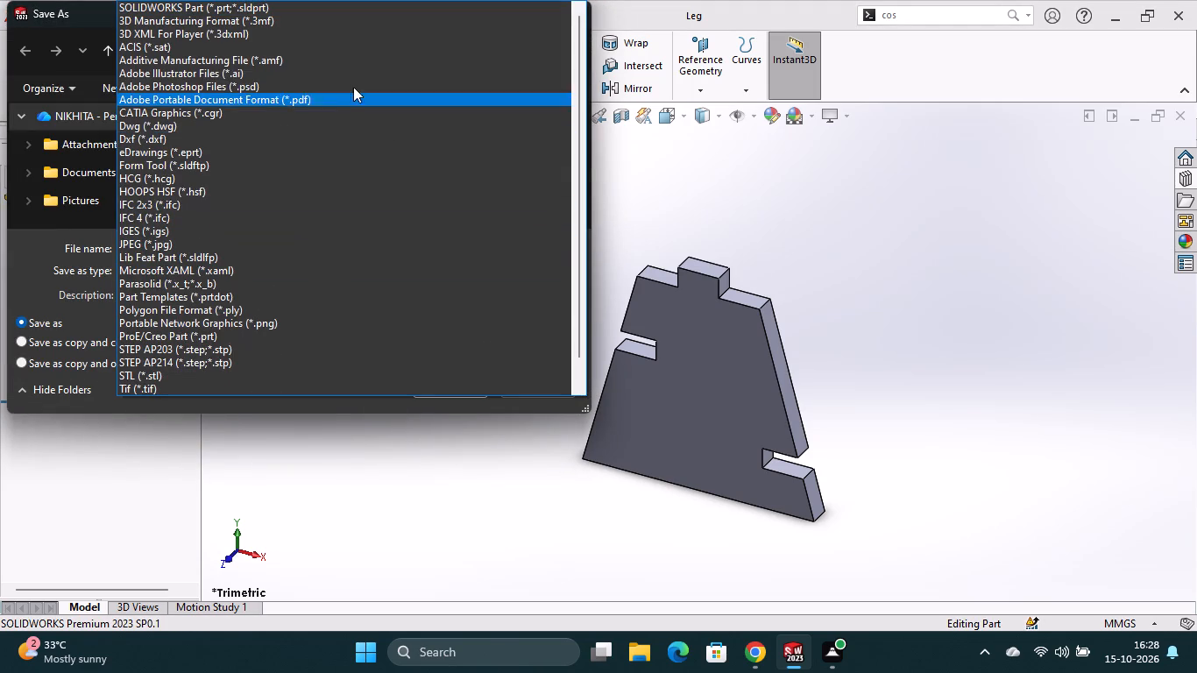
click(351, 102)
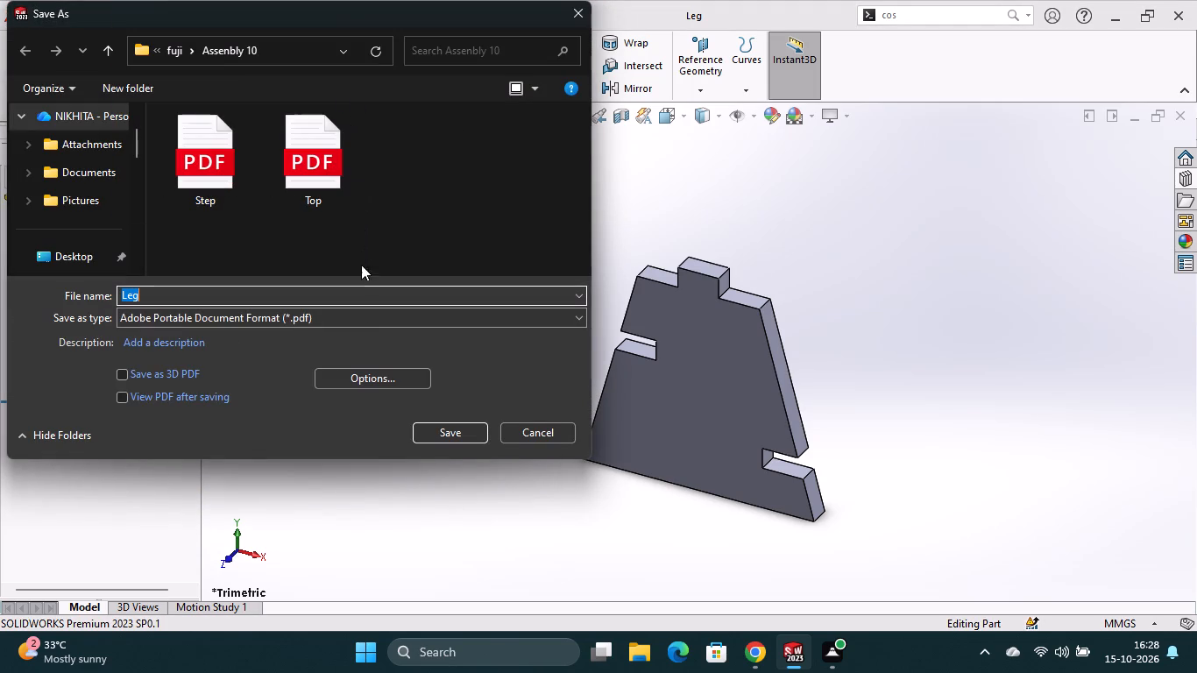
click(443, 422)
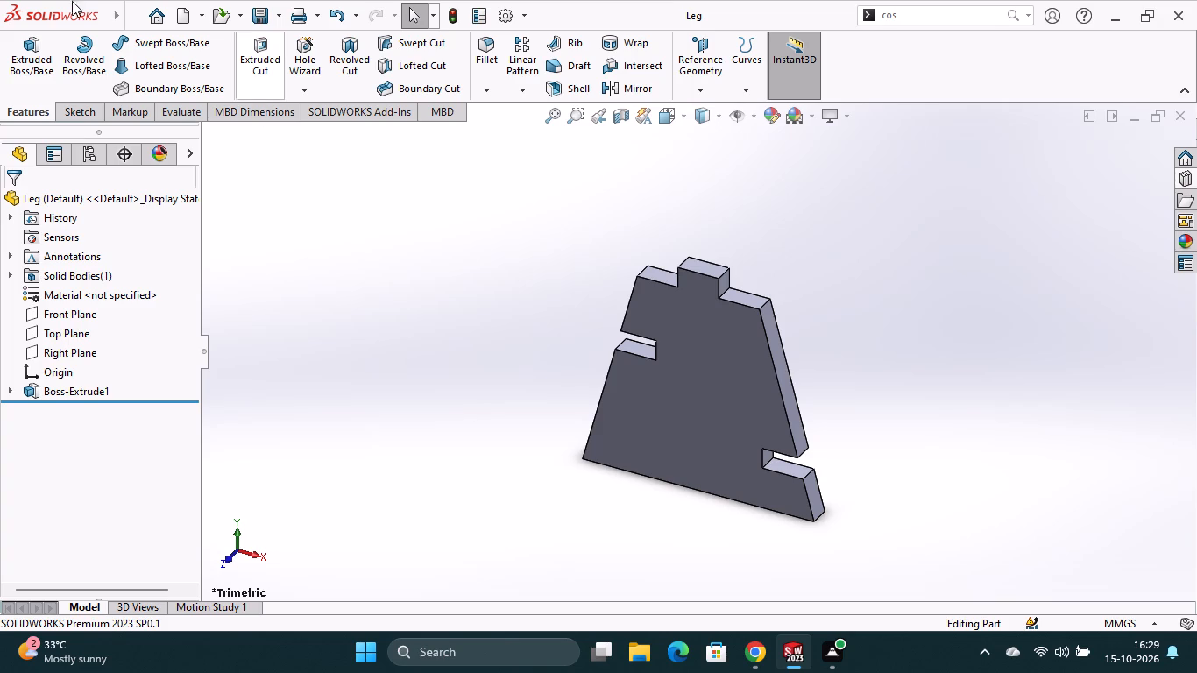
Create a new assembly document.
click(142, 18)
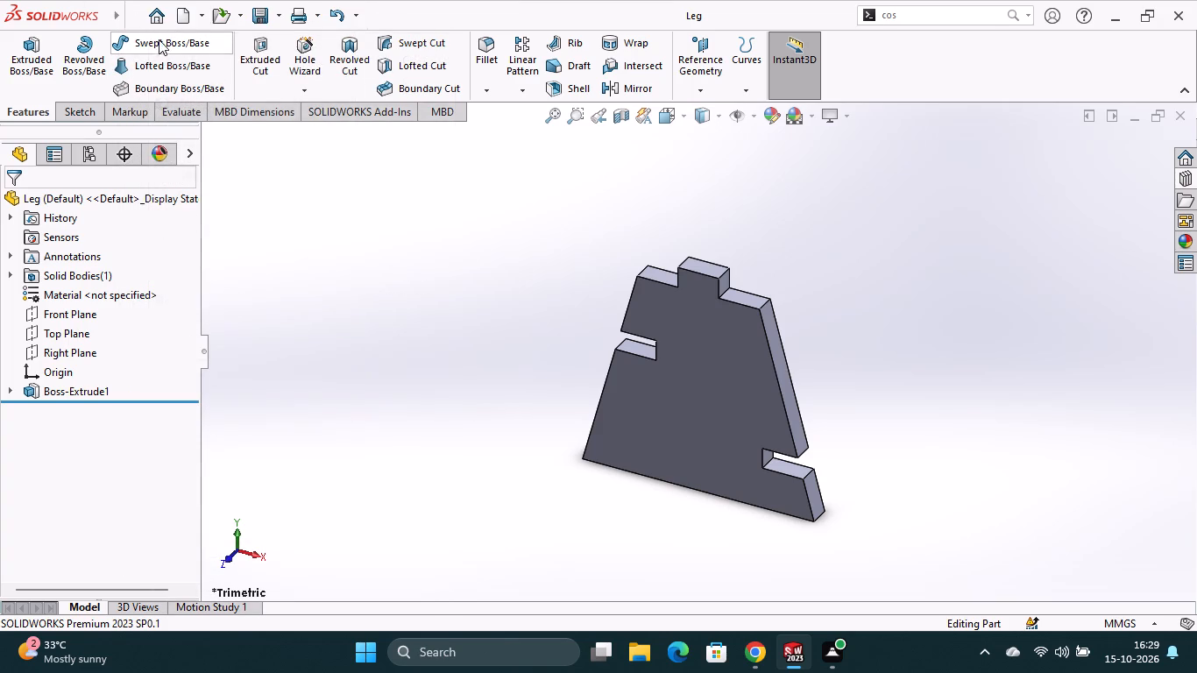
click(184, 24)
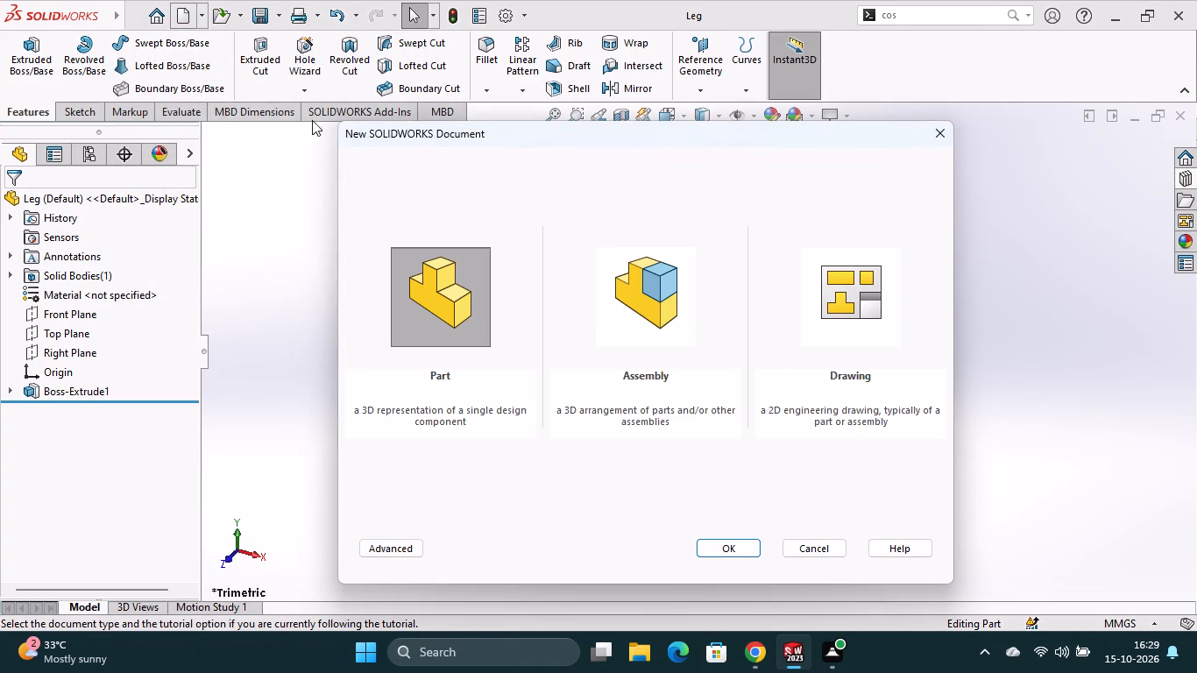
click(689, 322)
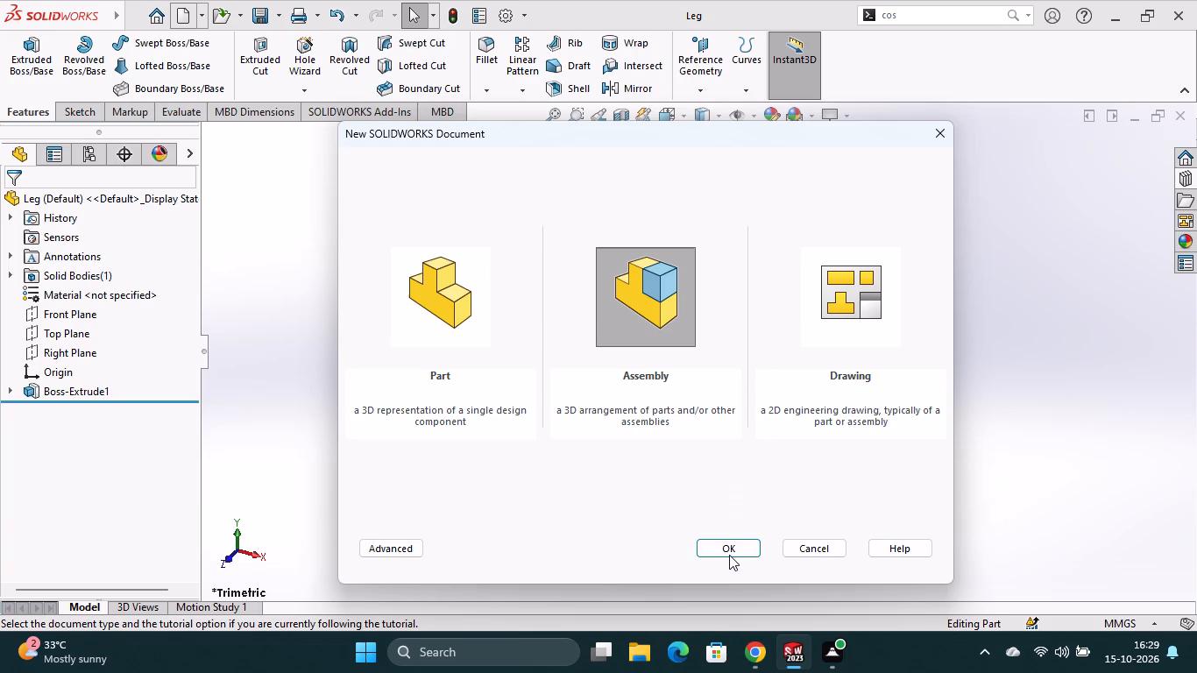
click(729, 555)
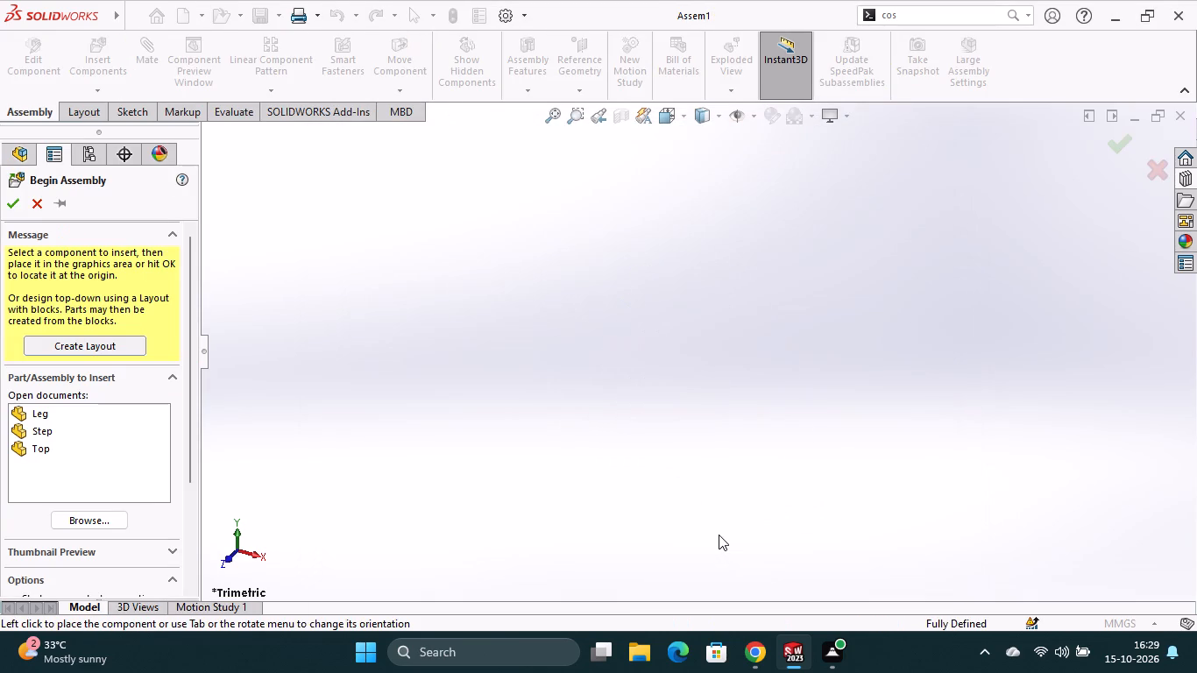
Insert the Leg part as the assembly's first component and place it in the graphics area.
click(43, 416)
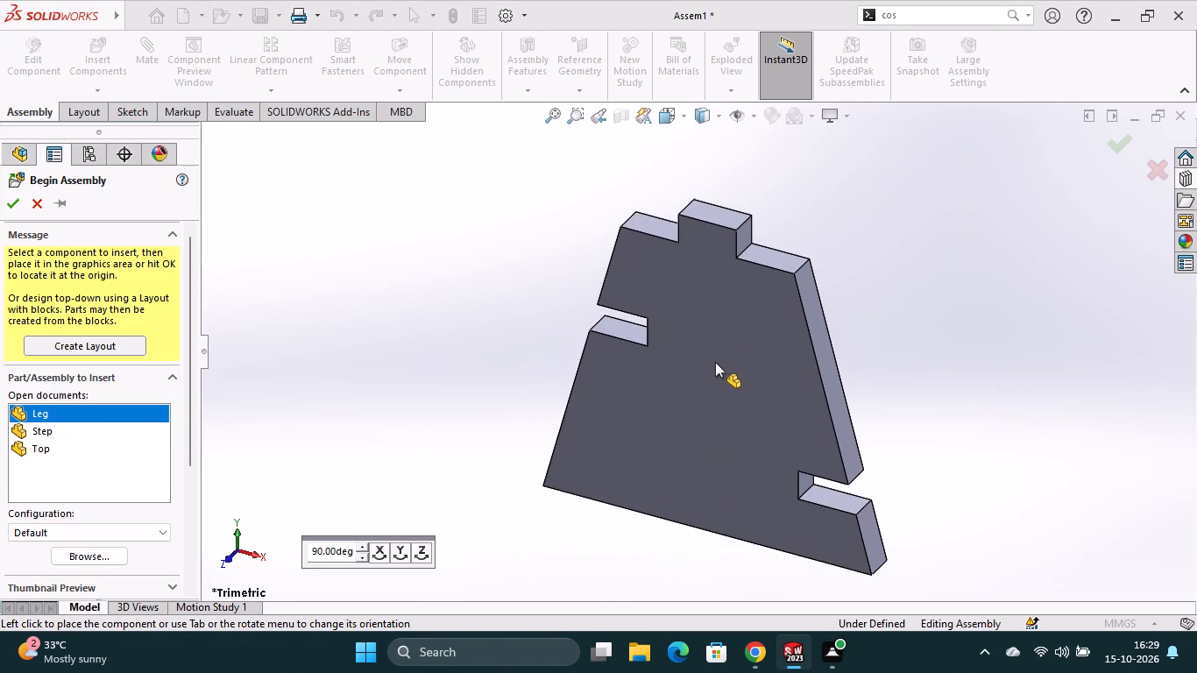
click(722, 330)
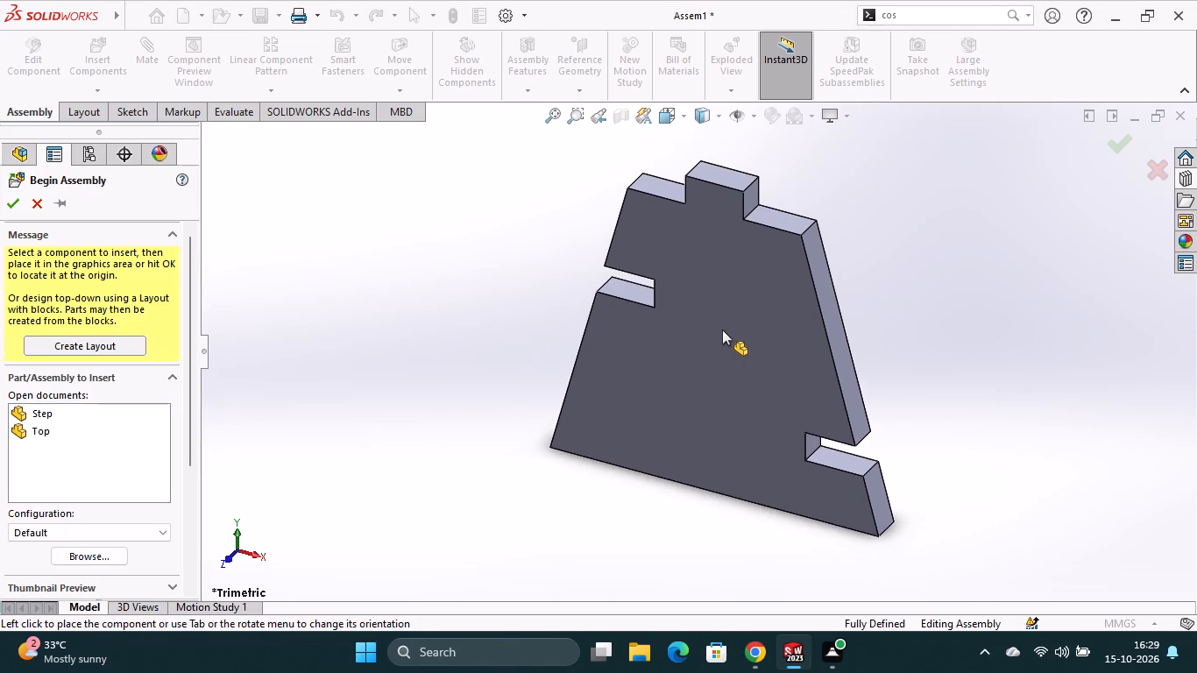
Insert a second Leg component into the assembly and place it behind the first one, clear of it.
click(719, 376)
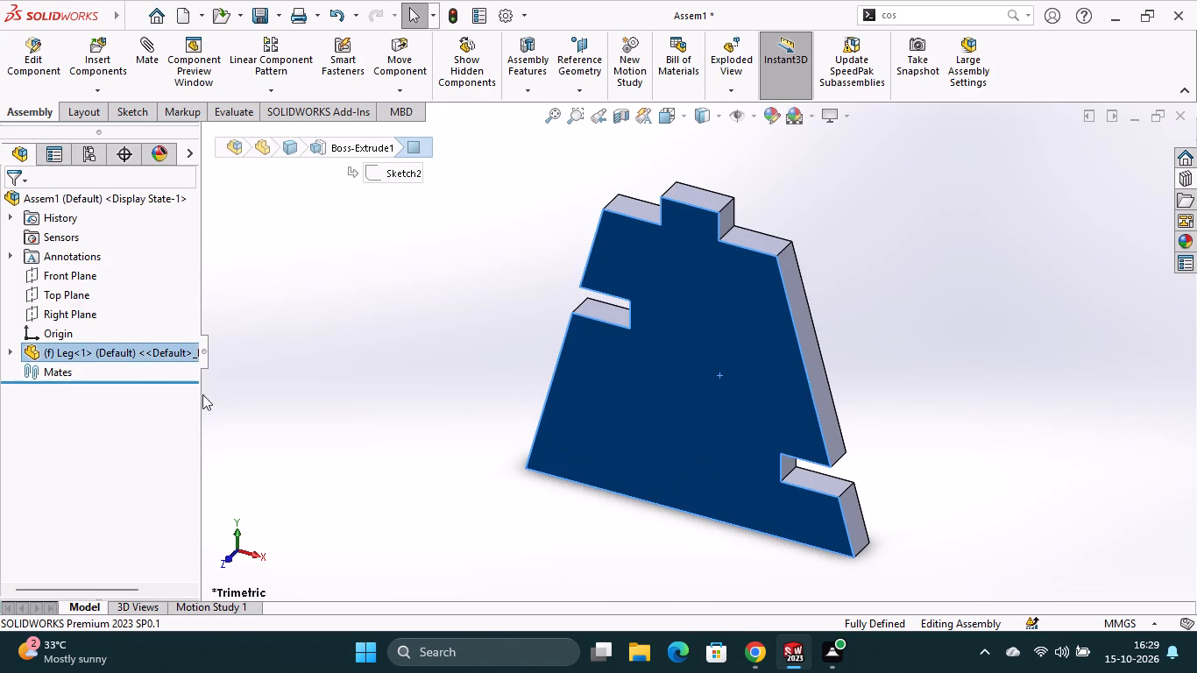
click(105, 92)
click(111, 113)
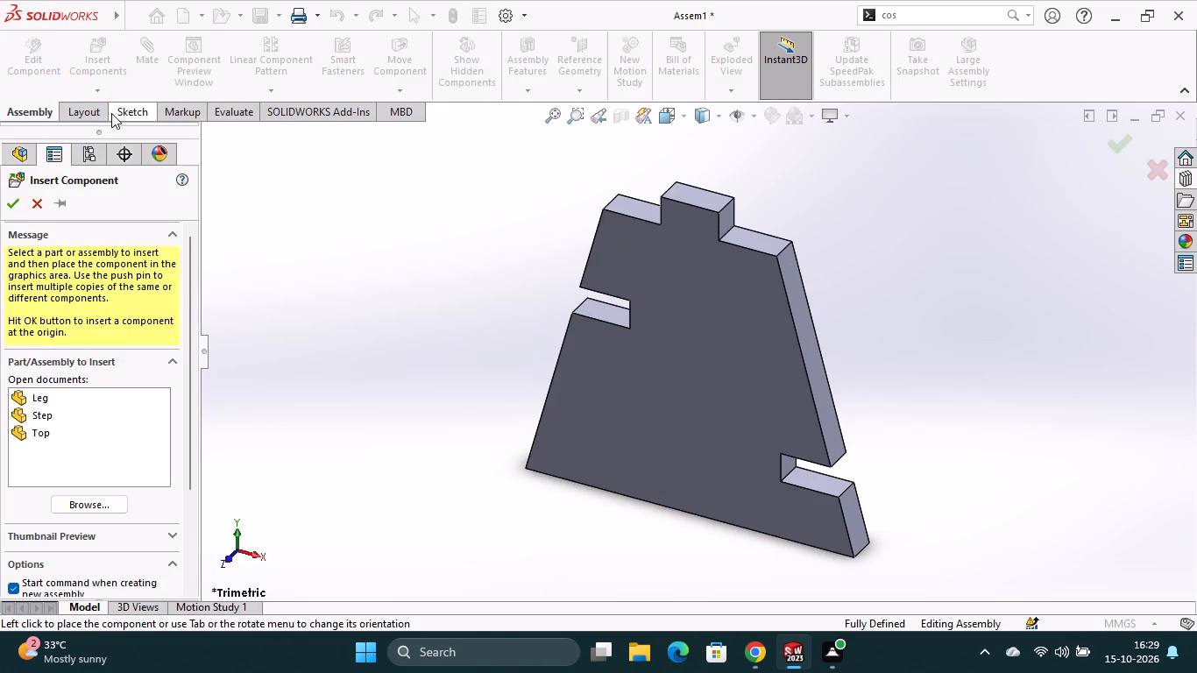
click(42, 401)
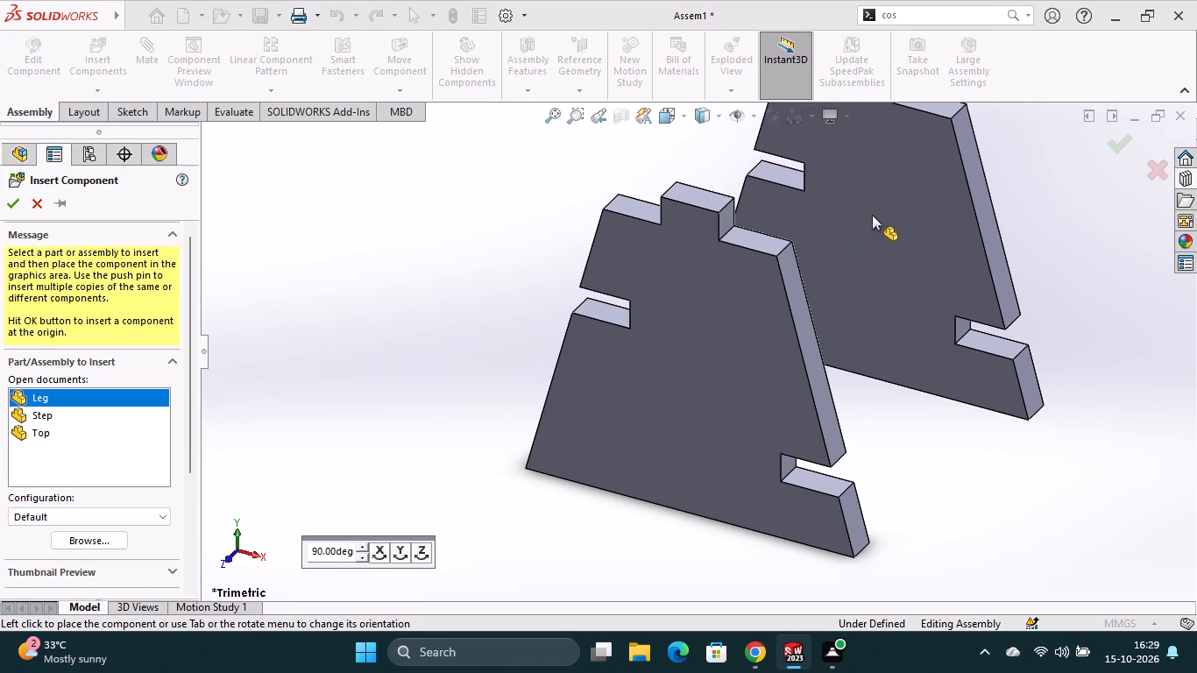
scroll(872, 215, up, 1)
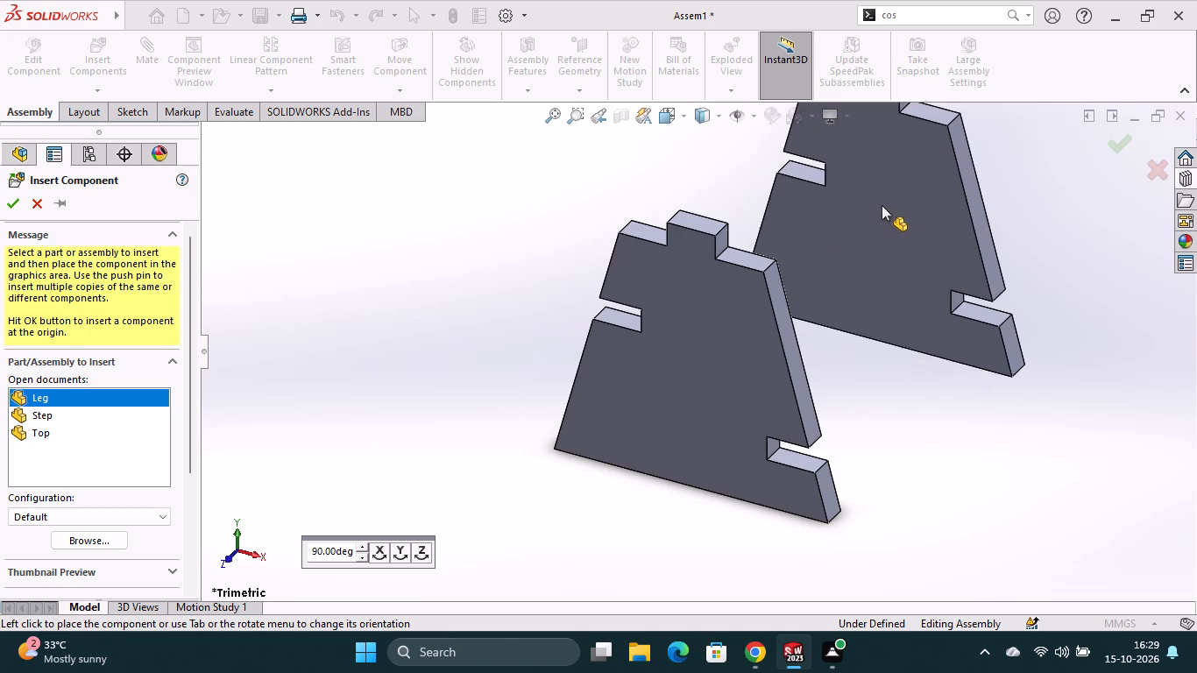
click(882, 204)
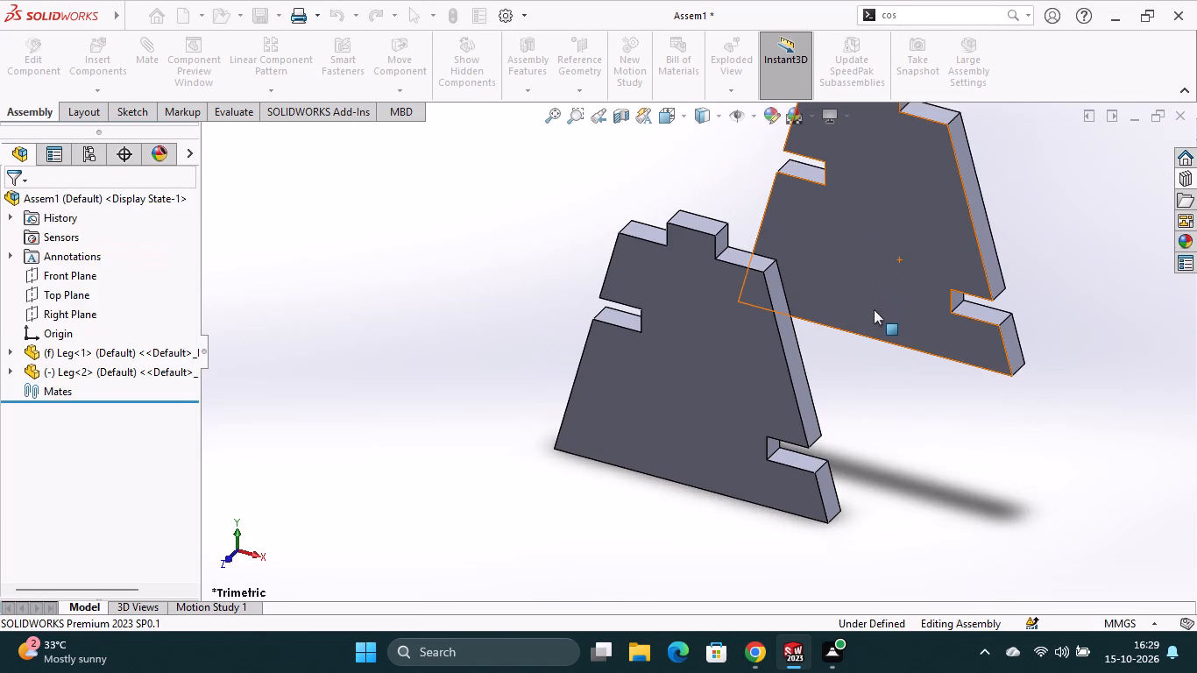
Move the second Leg component around freely and leave it behind the first Leg, clear of its front face.
drag(876, 289, 860, 324)
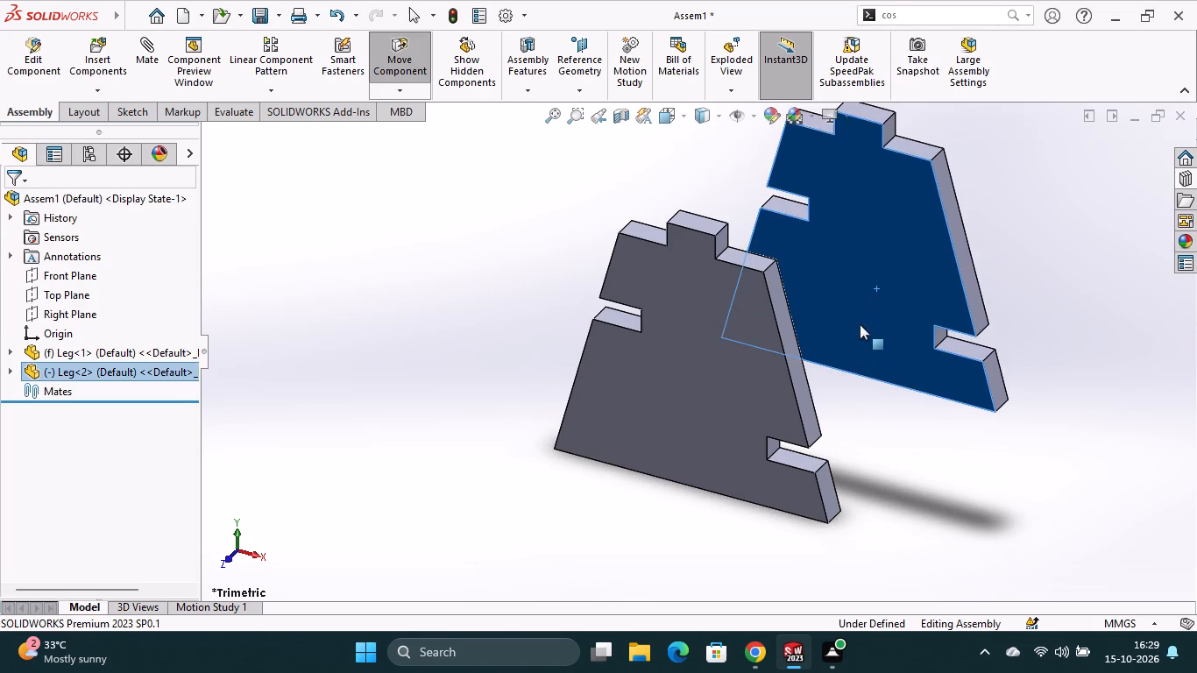
drag(860, 324, 732, 436)
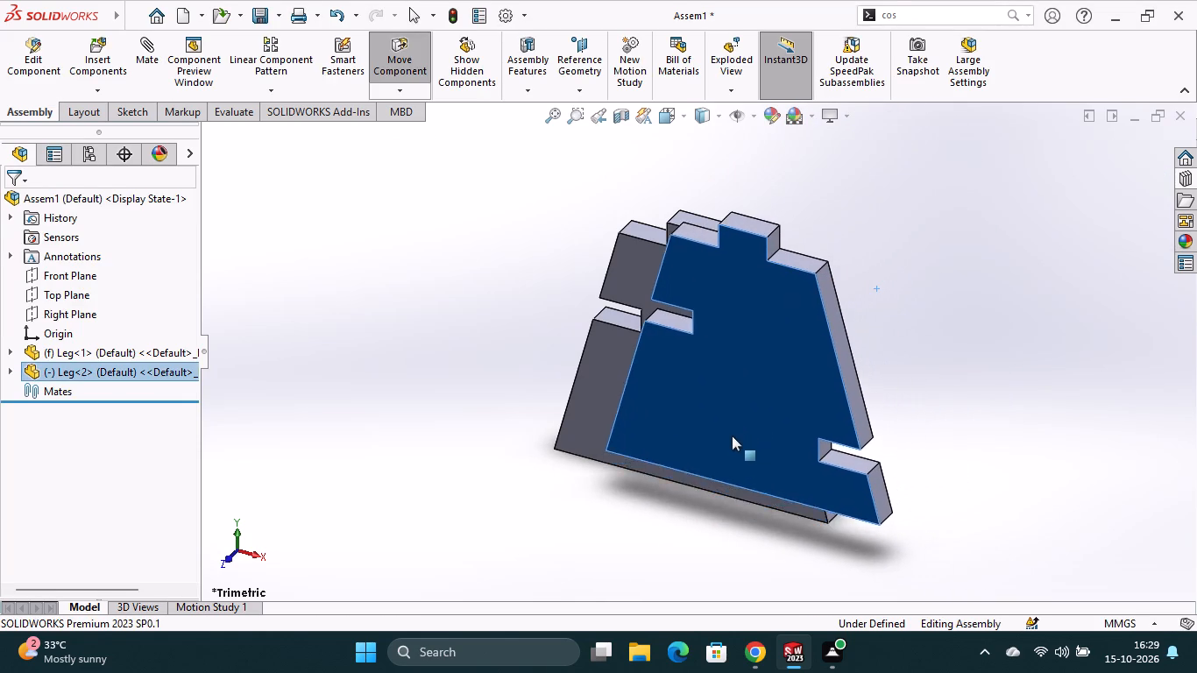
drag(732, 436, 853, 320)
drag(859, 300, 883, 272)
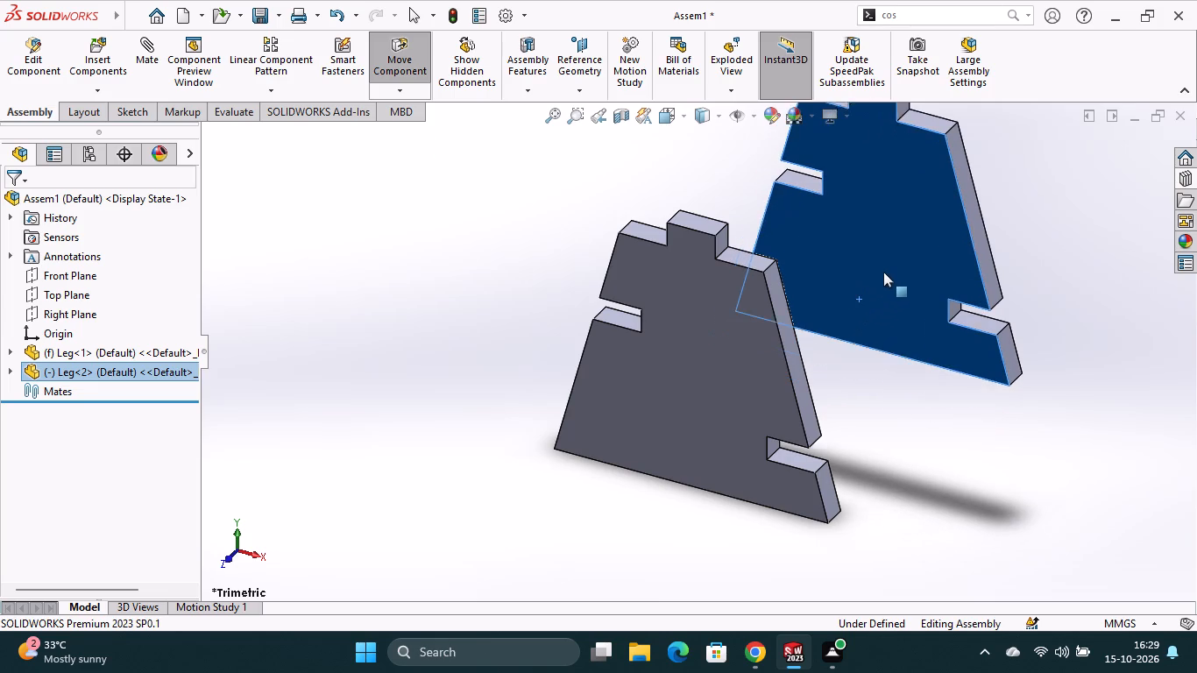
drag(883, 272, 884, 272)
click(884, 272)
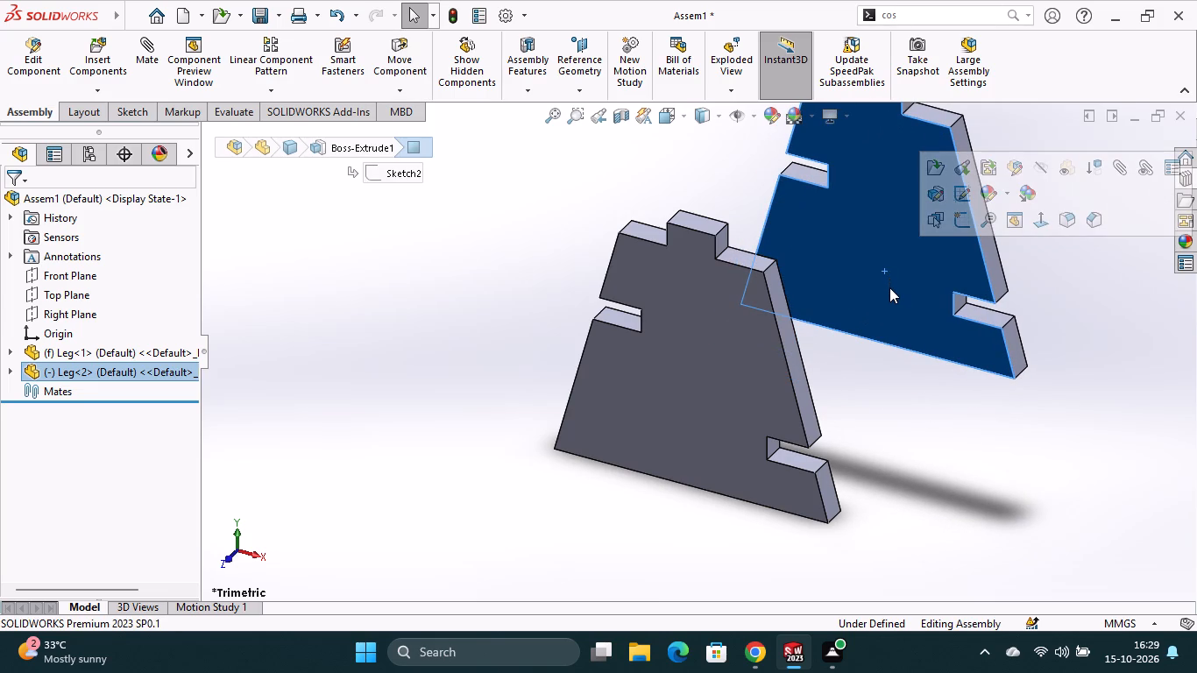
key(Escape)
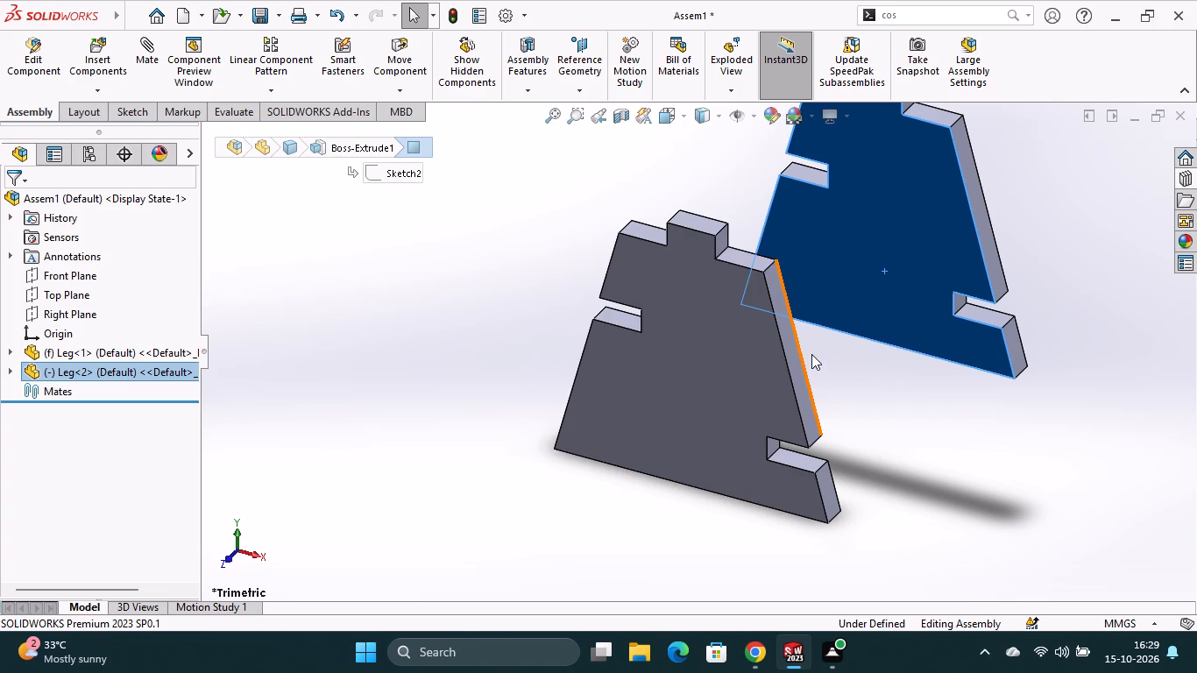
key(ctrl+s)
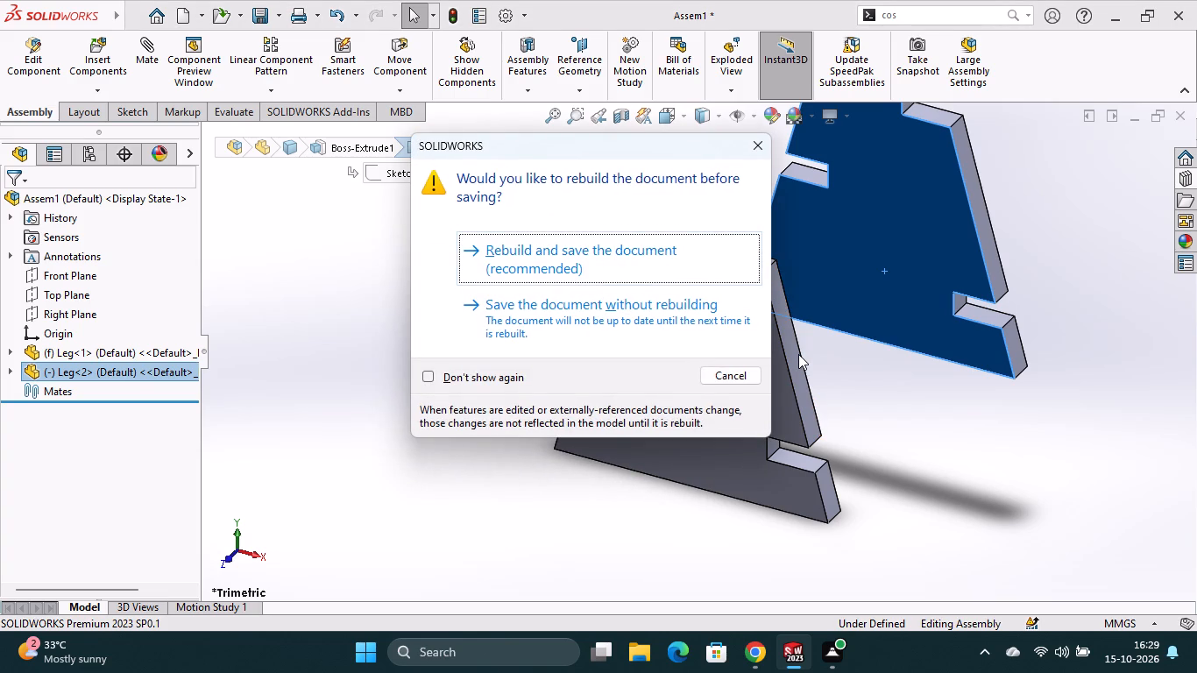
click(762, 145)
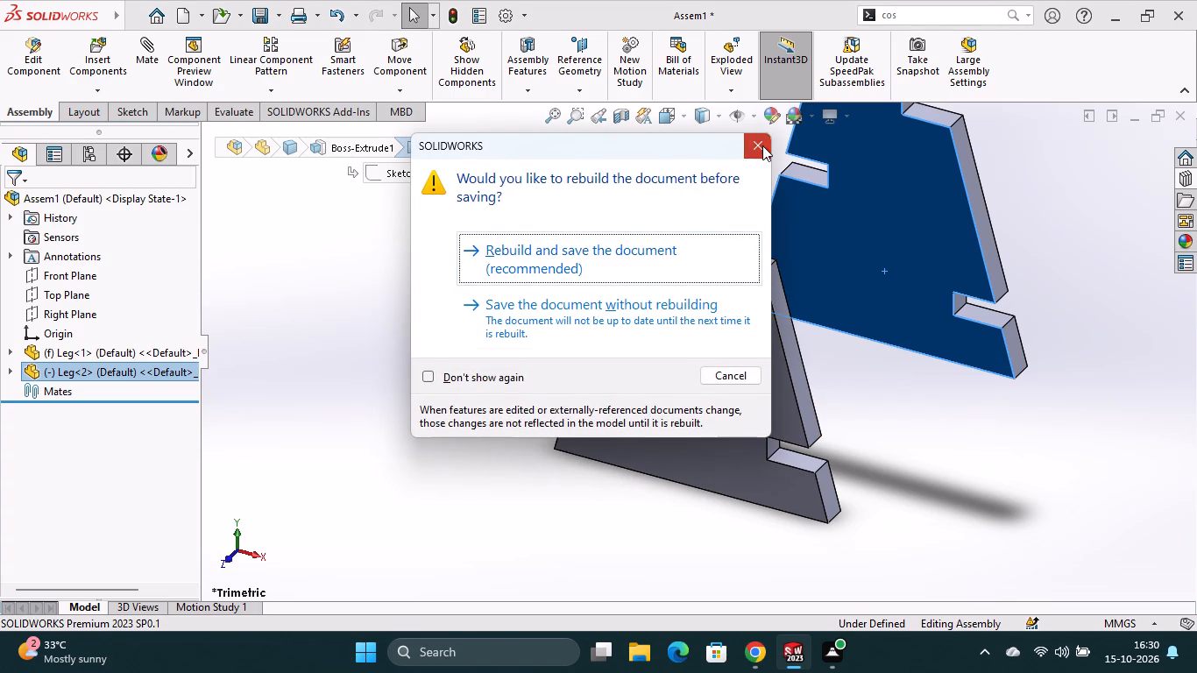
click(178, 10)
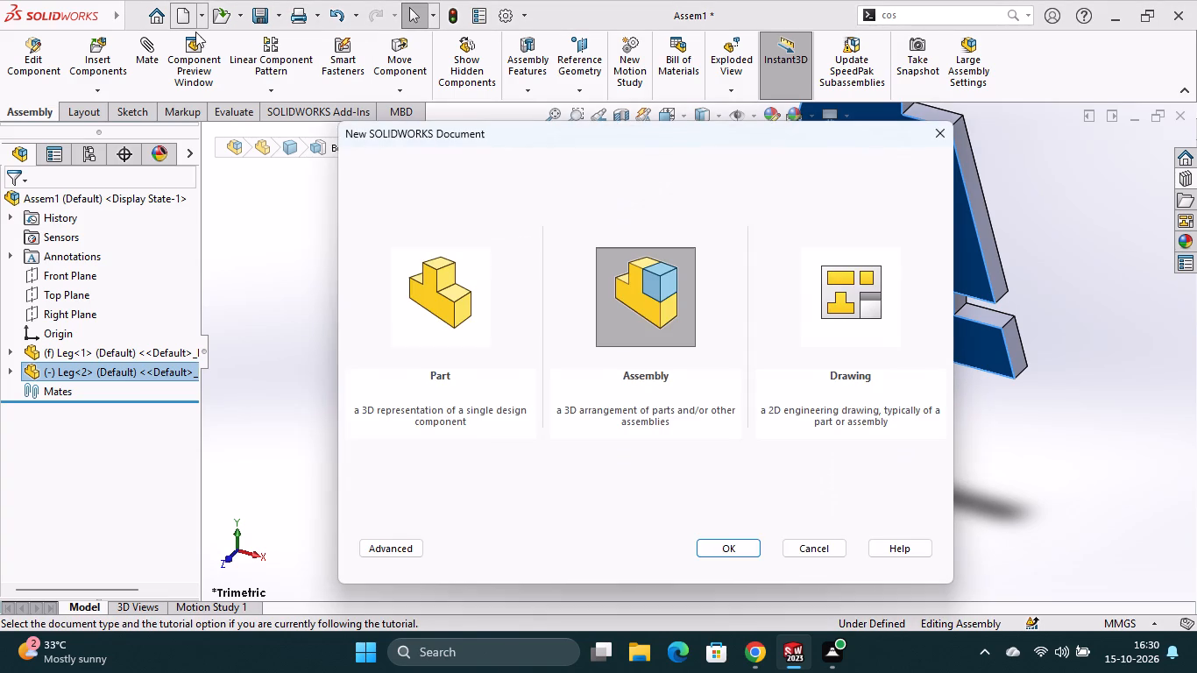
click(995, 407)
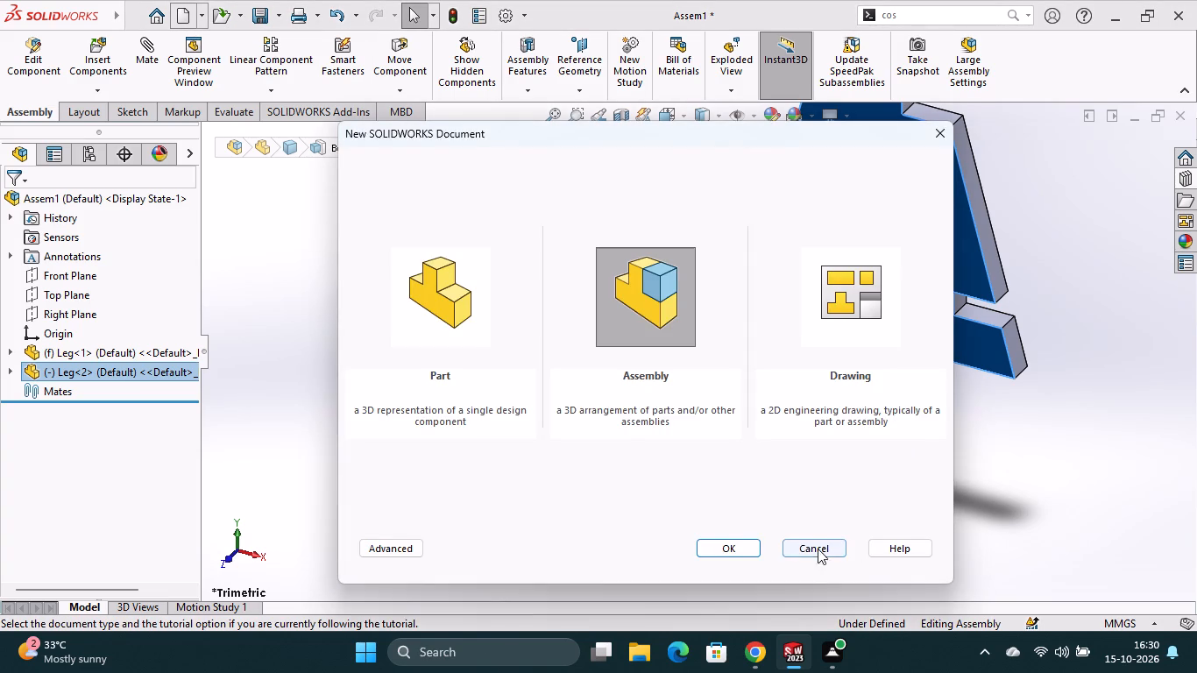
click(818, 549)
Try to switch from the assembly to the open Leg part document.
click(796, 646)
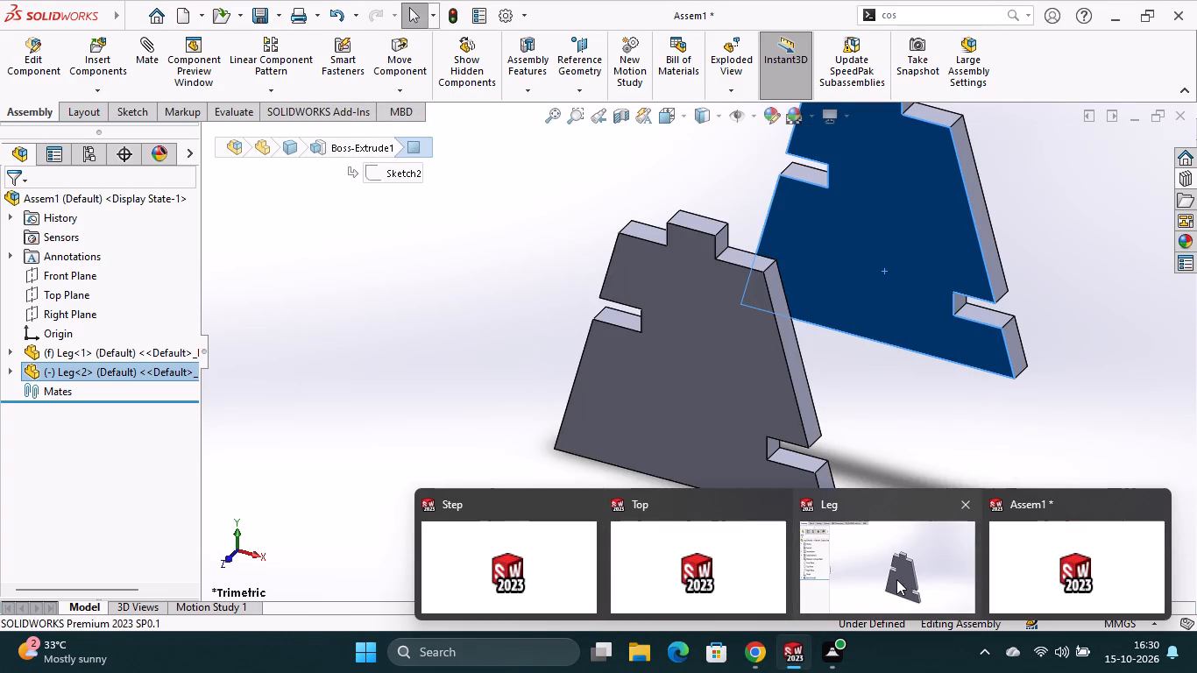
click(896, 579)
scroll(762, 343, up, 2)
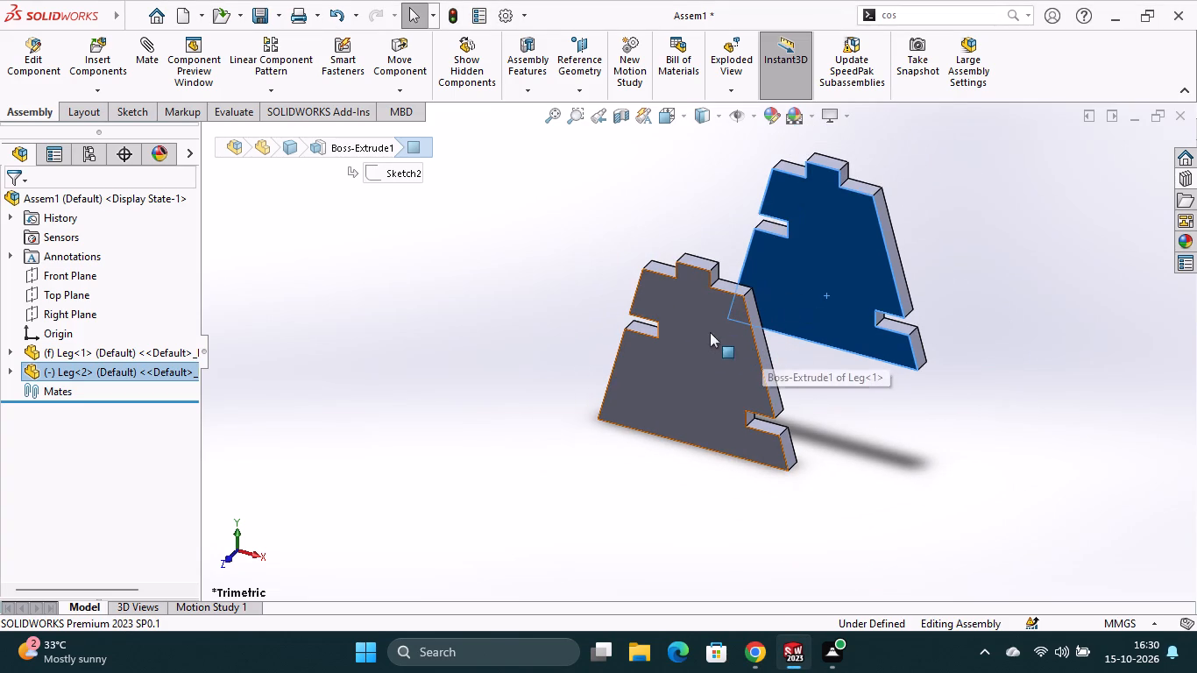
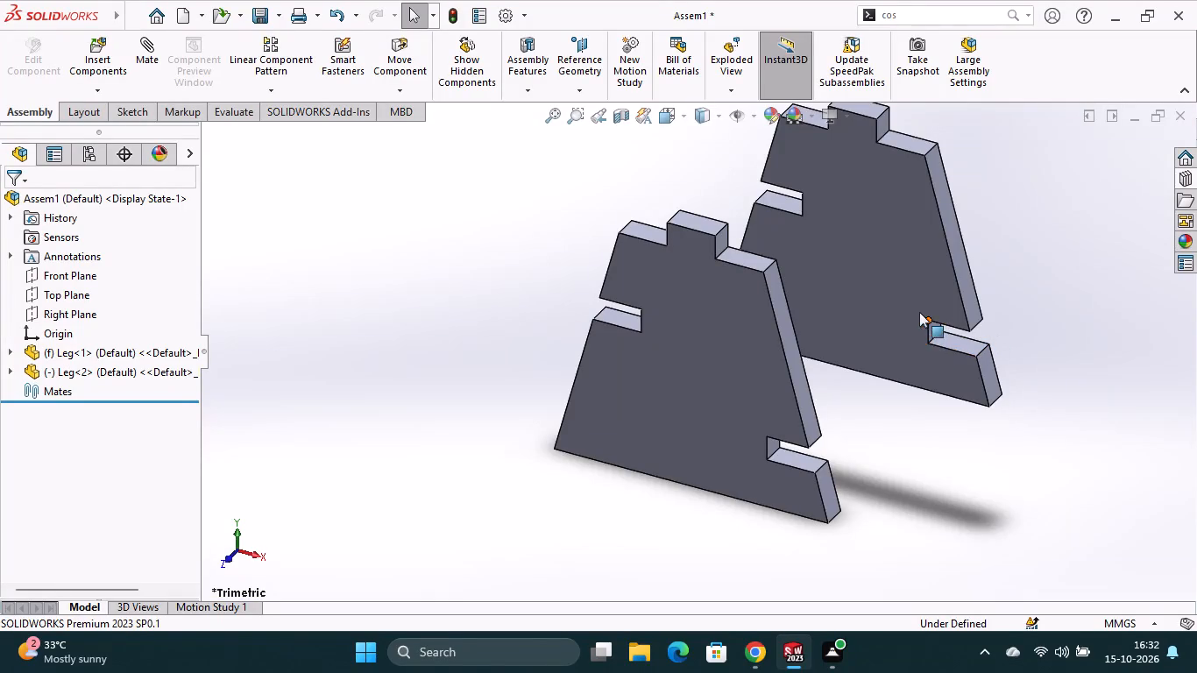
Delete the second Leg component, the one behind the first, from the assembly.
right_click(927, 301)
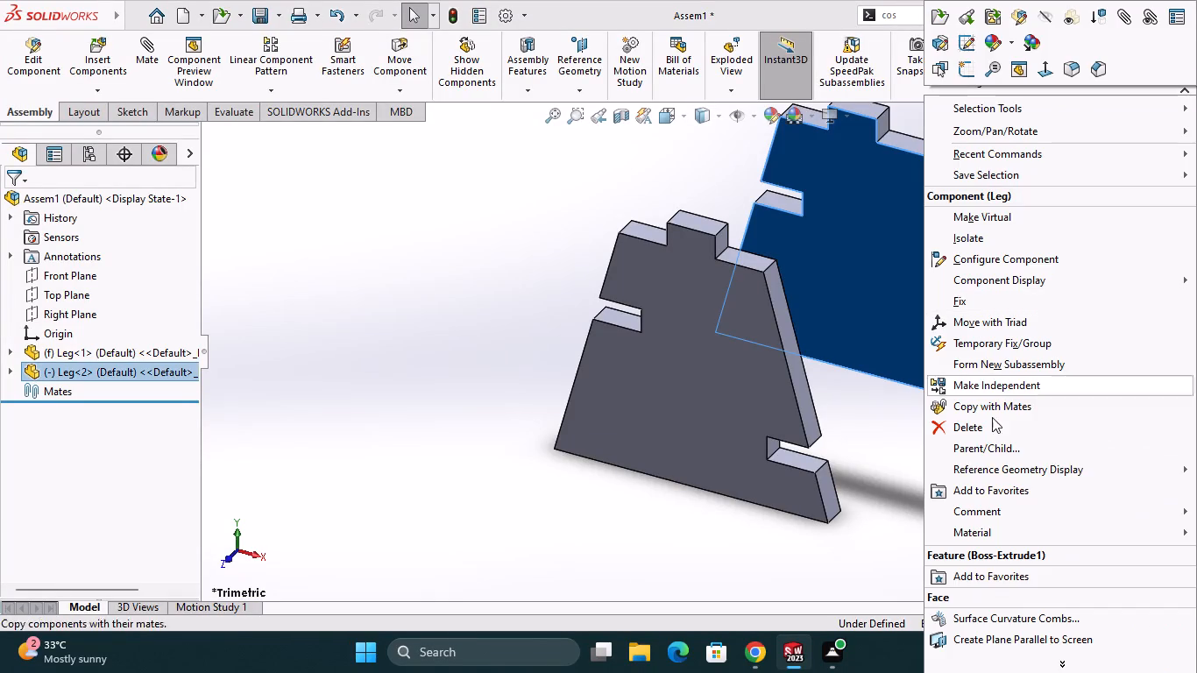
click(985, 429)
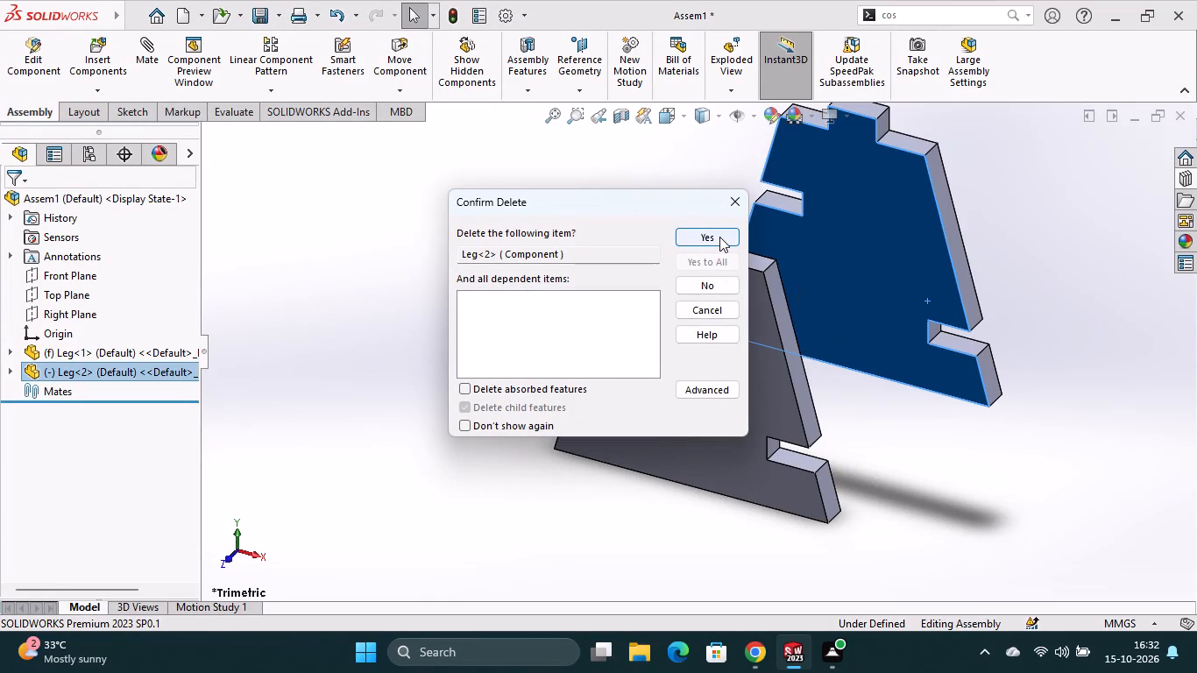
click(719, 237)
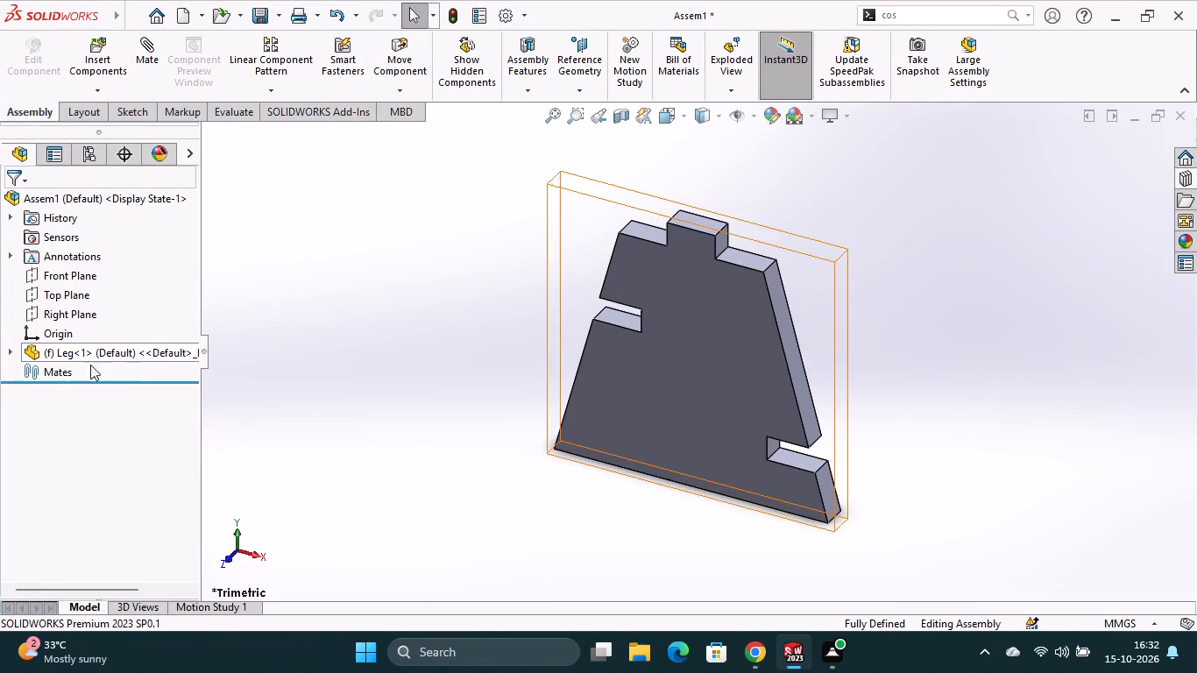
Insert the Top part, rotated in 90° increments so its length runs perpendicular to the Leg's front face, and place it near the Leg's upper end.
click(106, 87)
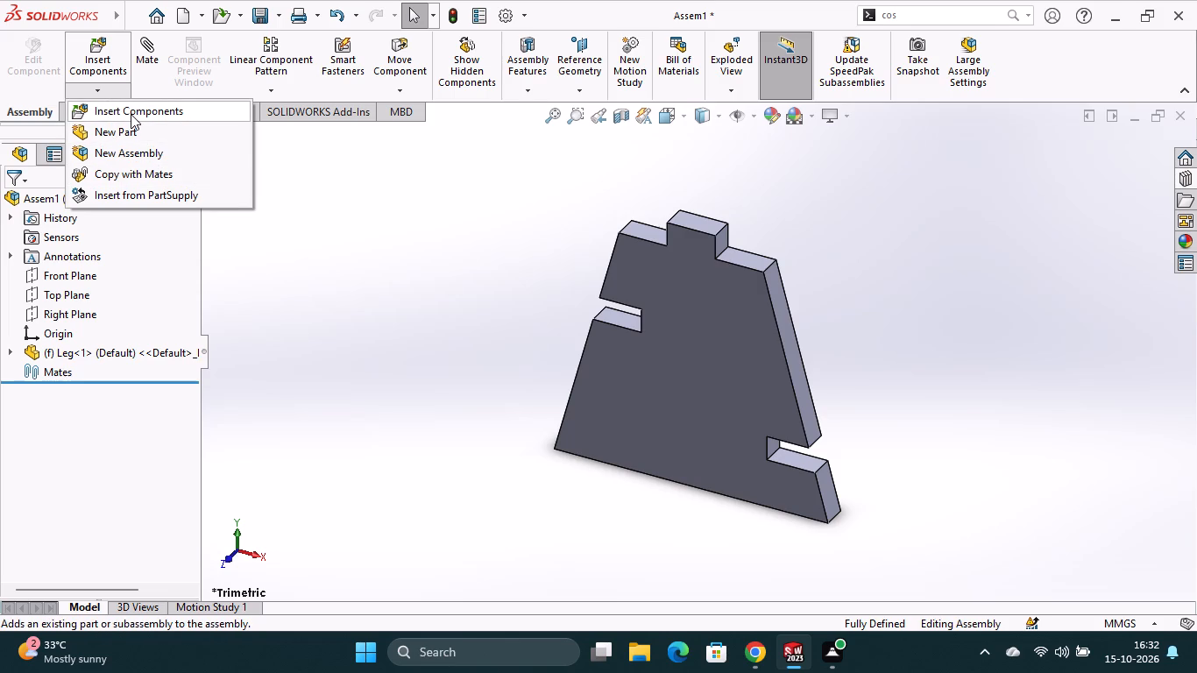
click(131, 114)
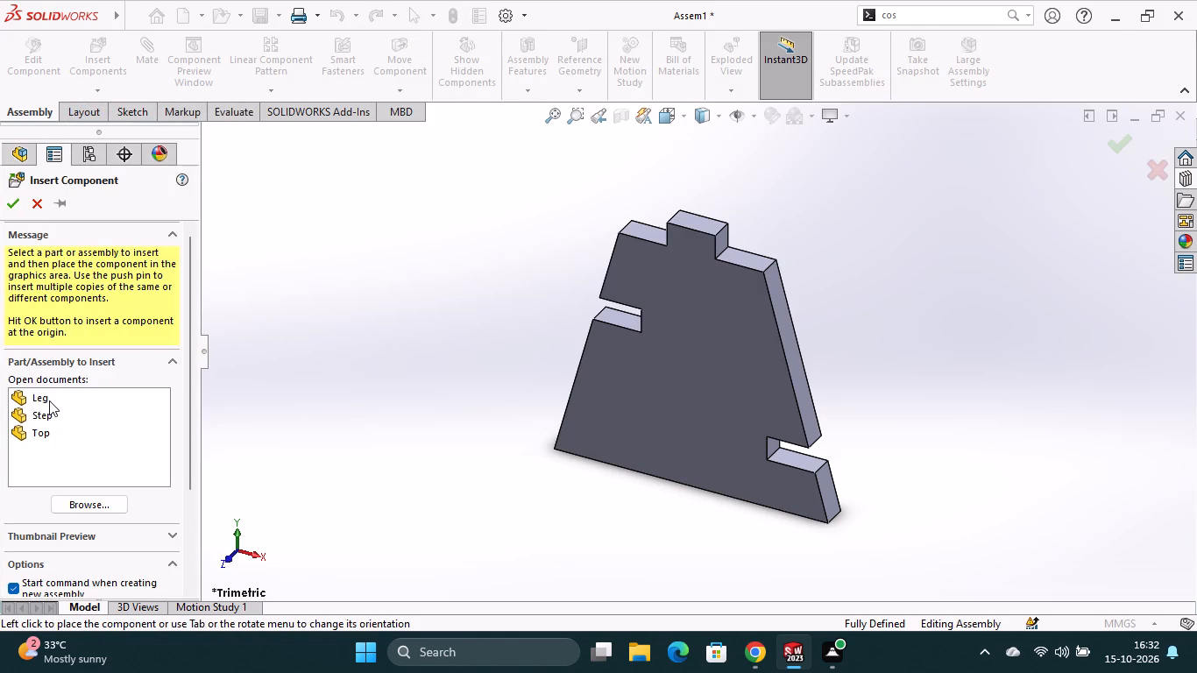
click(41, 435)
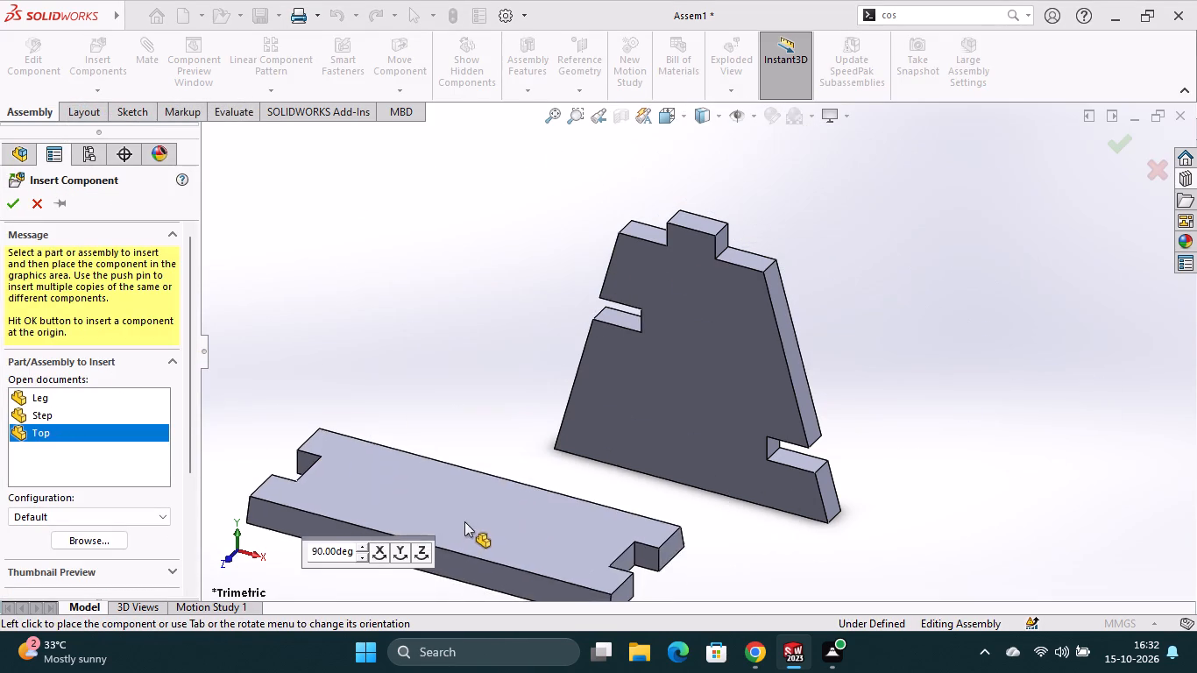
click(382, 549)
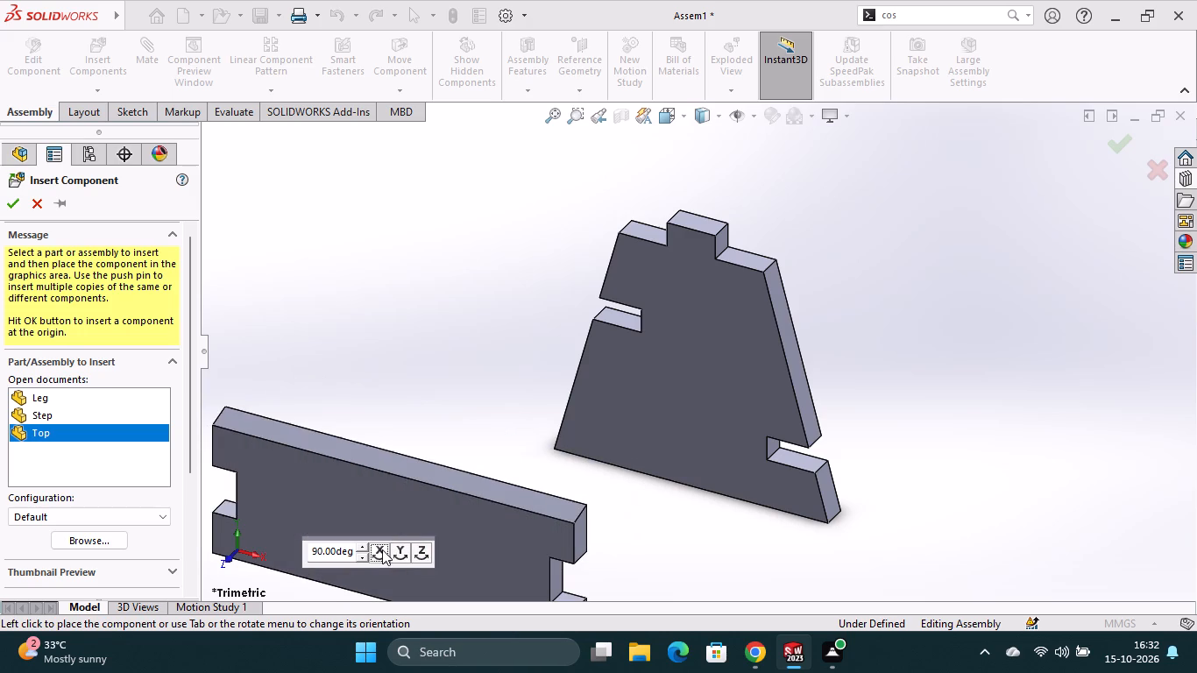
click(382, 549)
click(398, 555)
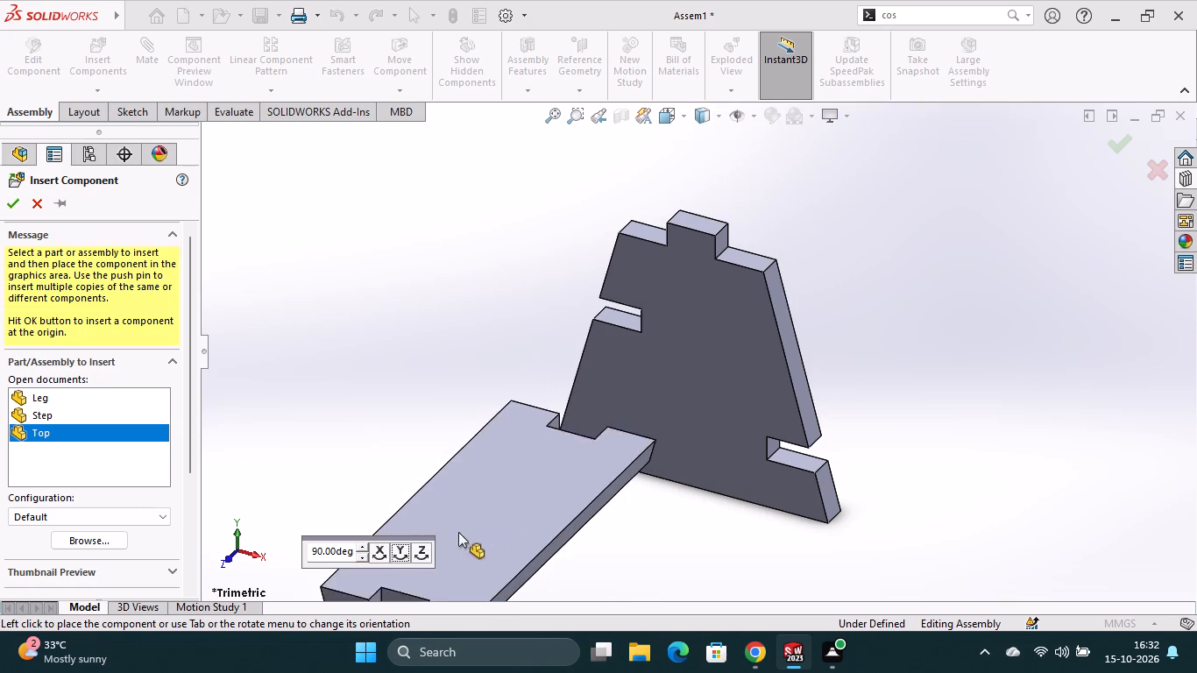
click(401, 550)
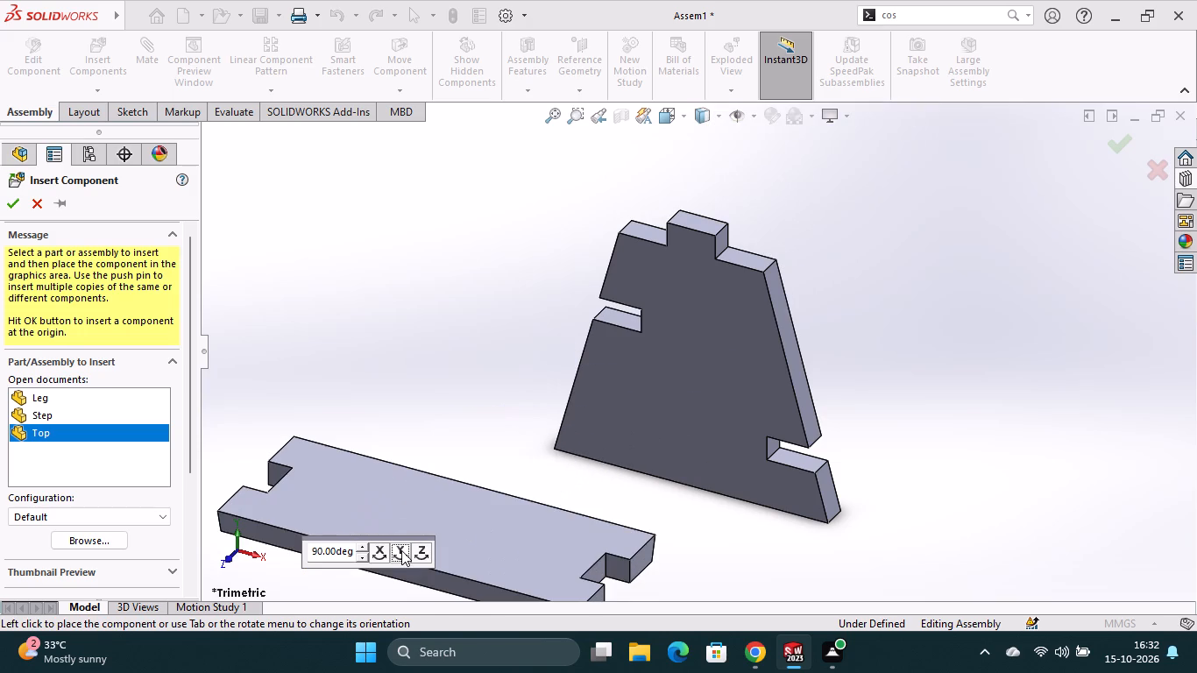
click(401, 550)
click(421, 550)
click(421, 550)
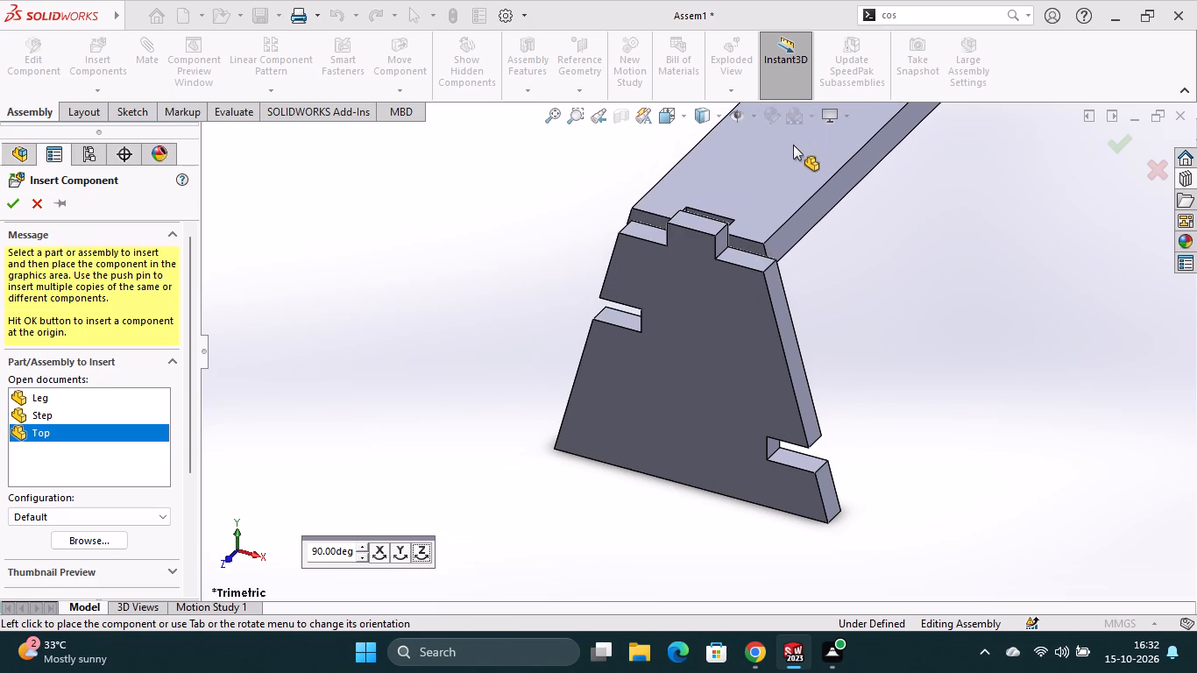
click(859, 173)
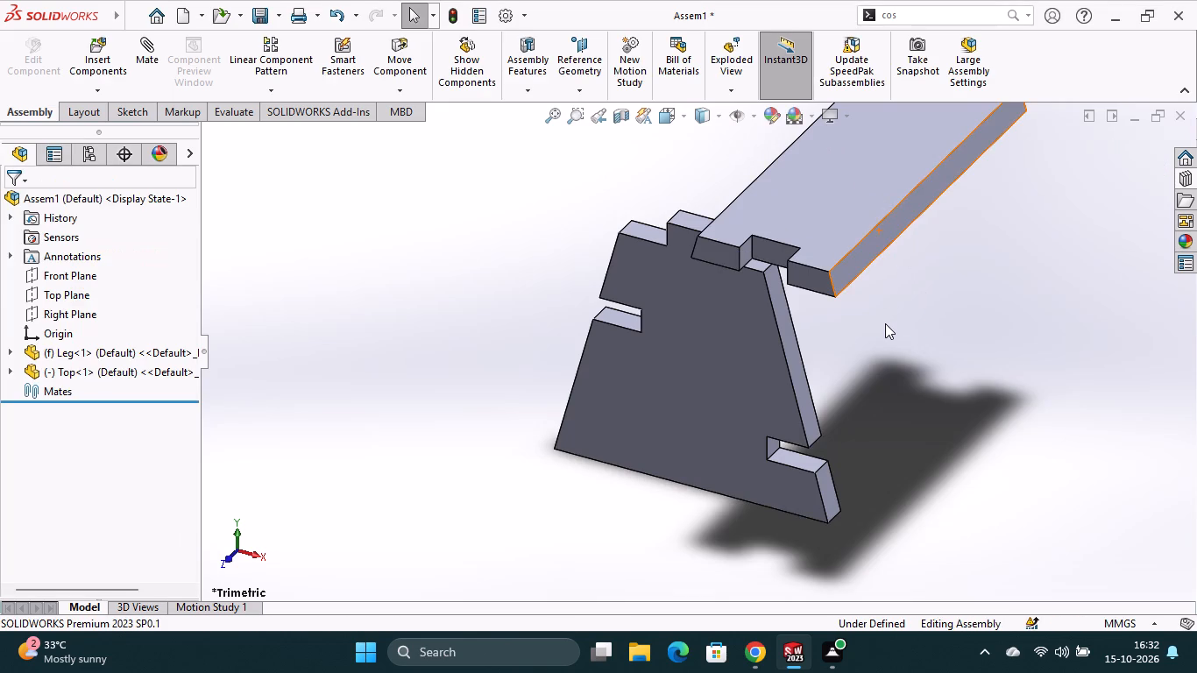
Move the Top component freely up and back so it sits clear of the Leg's upper tab.
scroll(885, 323, up, 1)
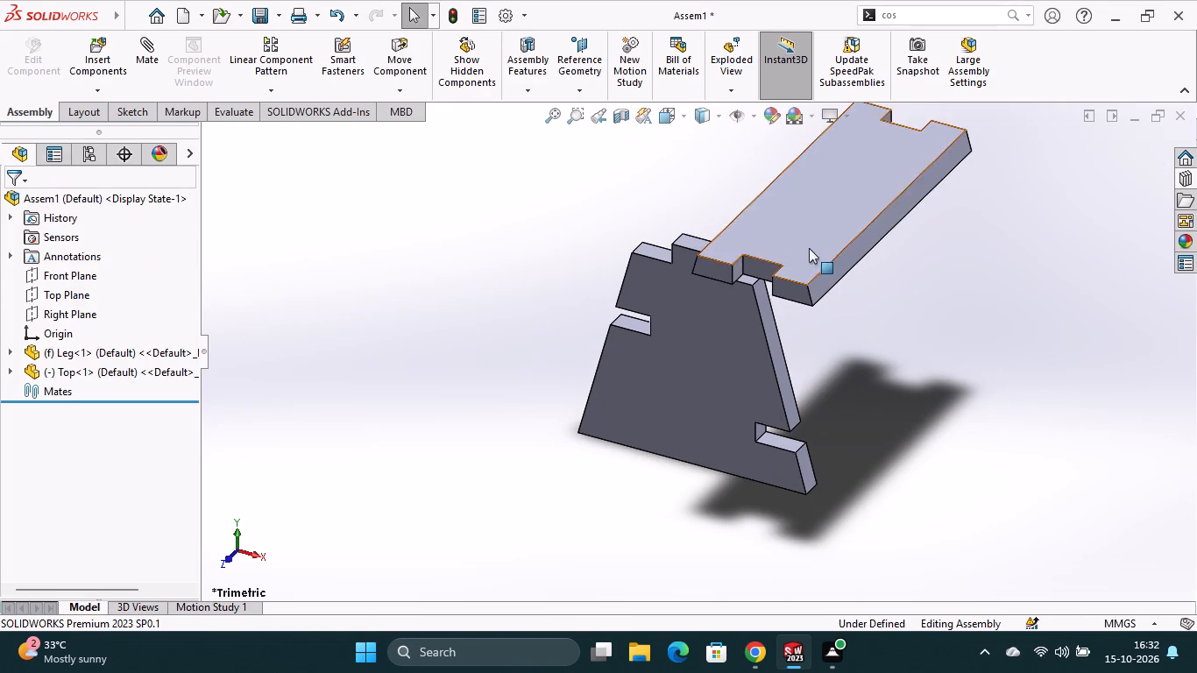
drag(810, 244, 845, 200)
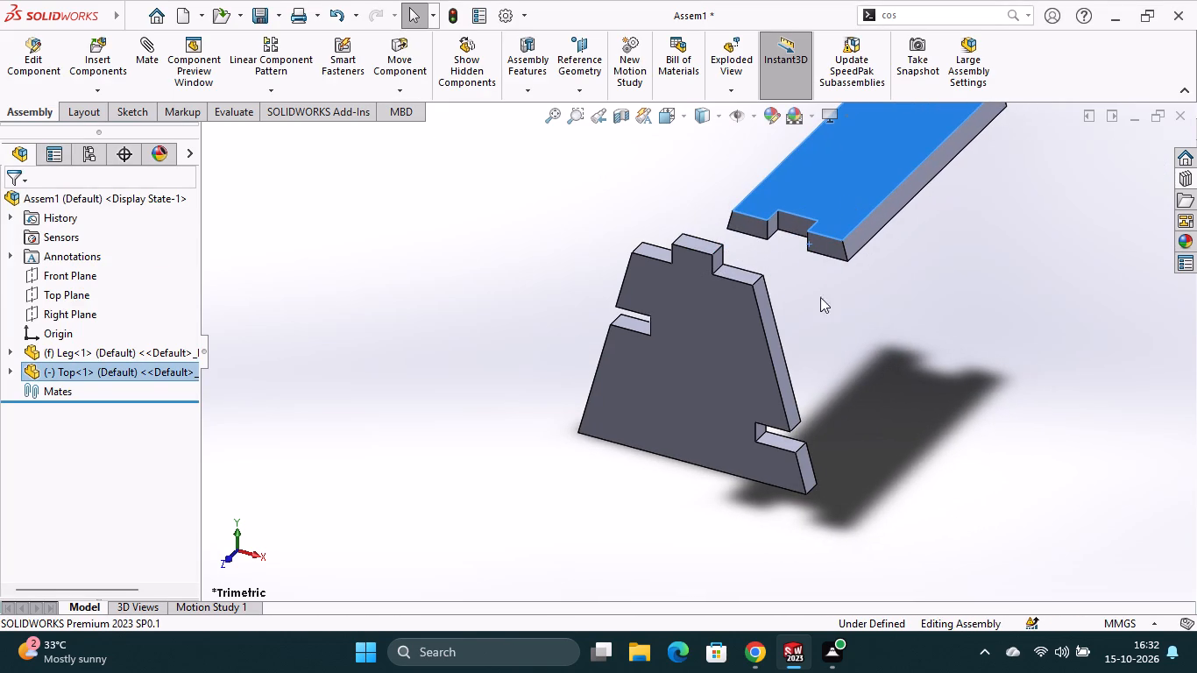
key(Escape)
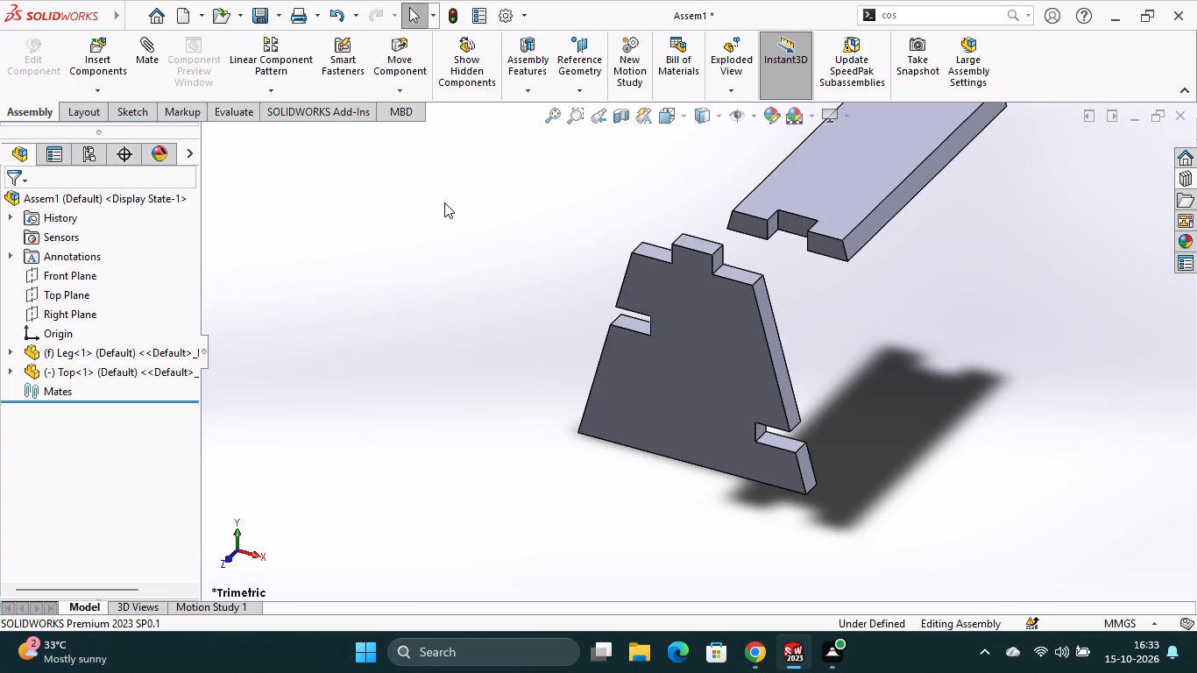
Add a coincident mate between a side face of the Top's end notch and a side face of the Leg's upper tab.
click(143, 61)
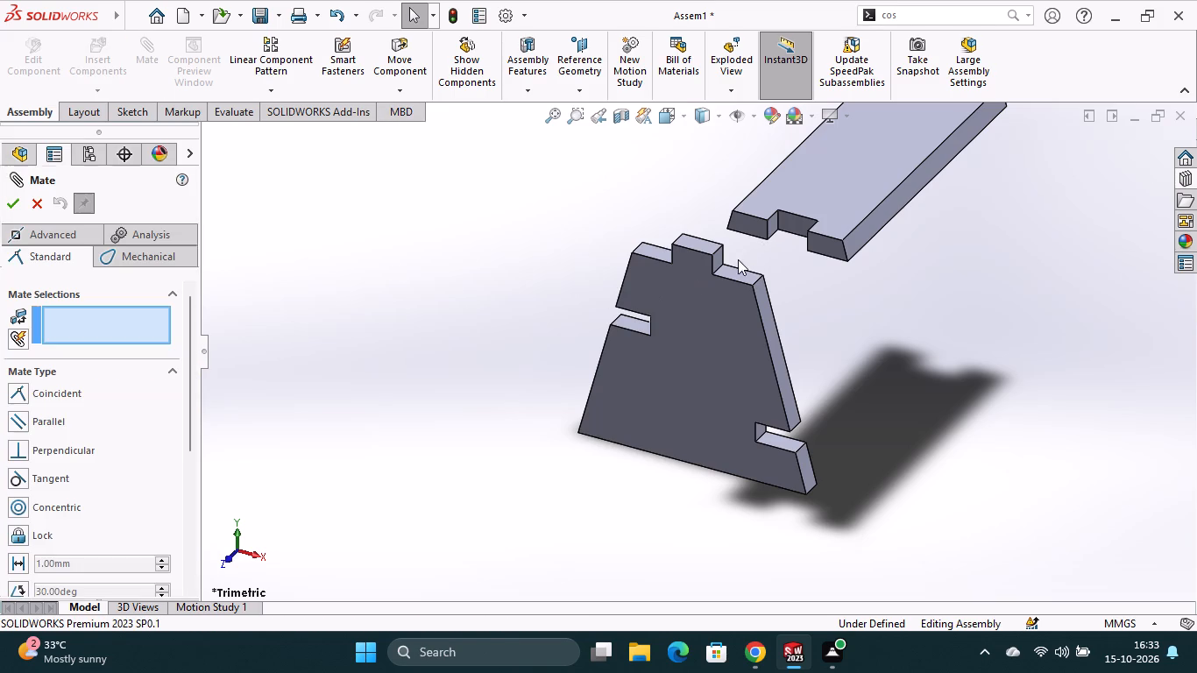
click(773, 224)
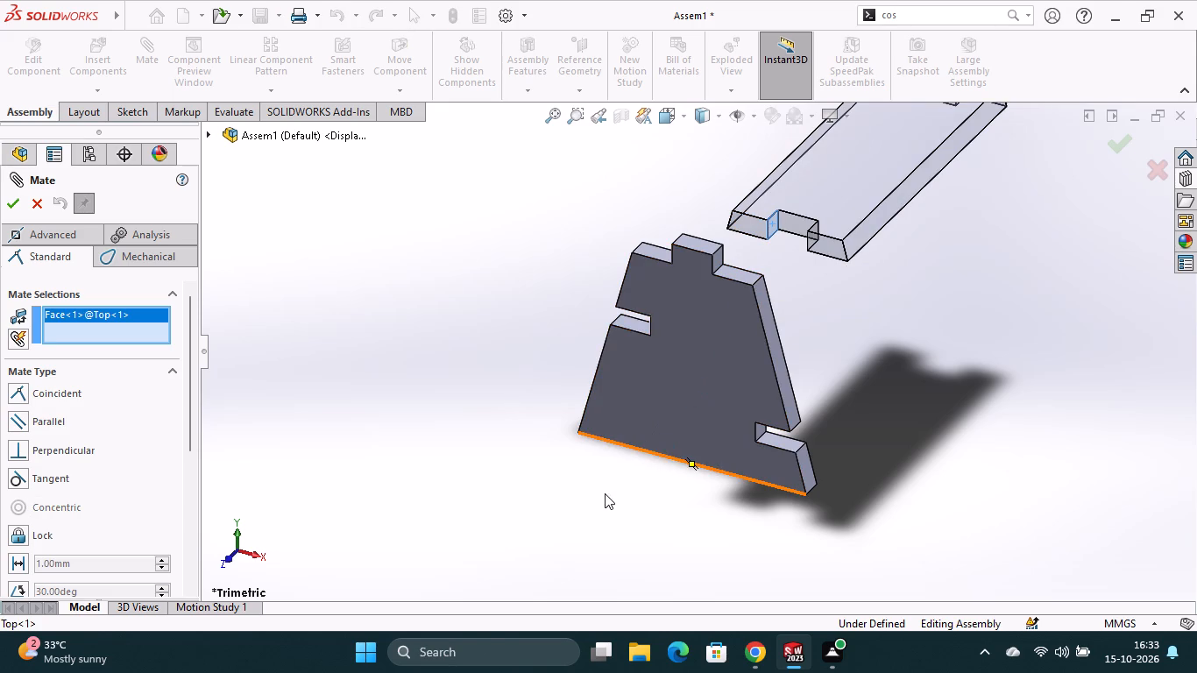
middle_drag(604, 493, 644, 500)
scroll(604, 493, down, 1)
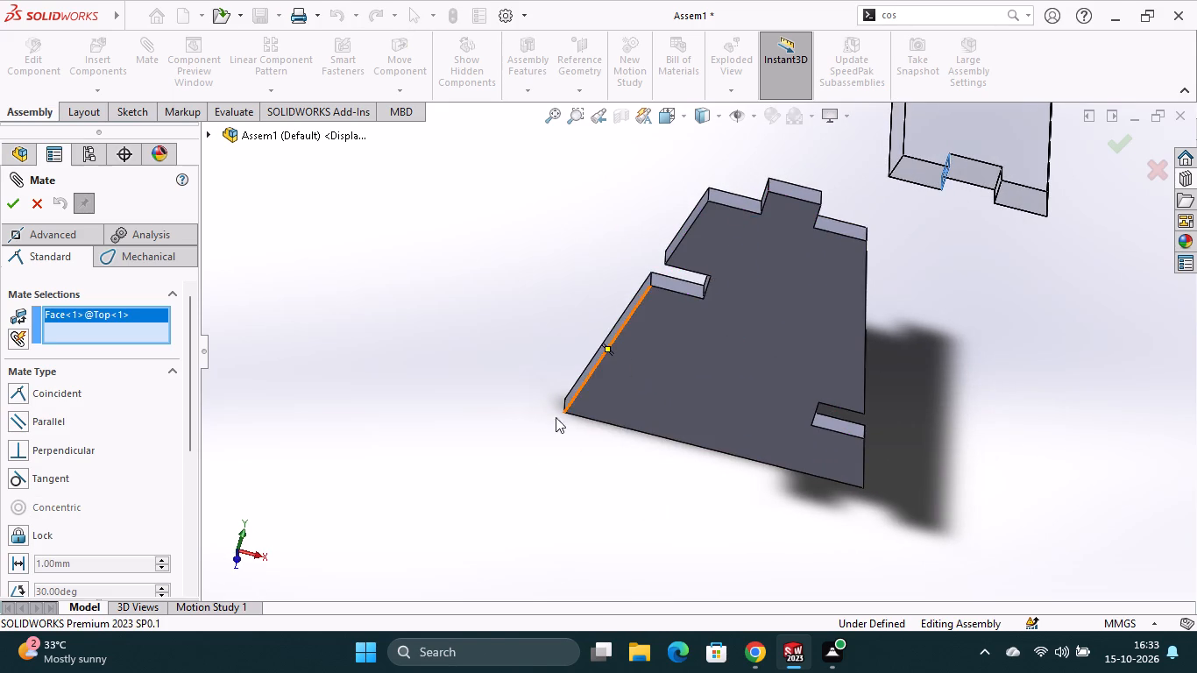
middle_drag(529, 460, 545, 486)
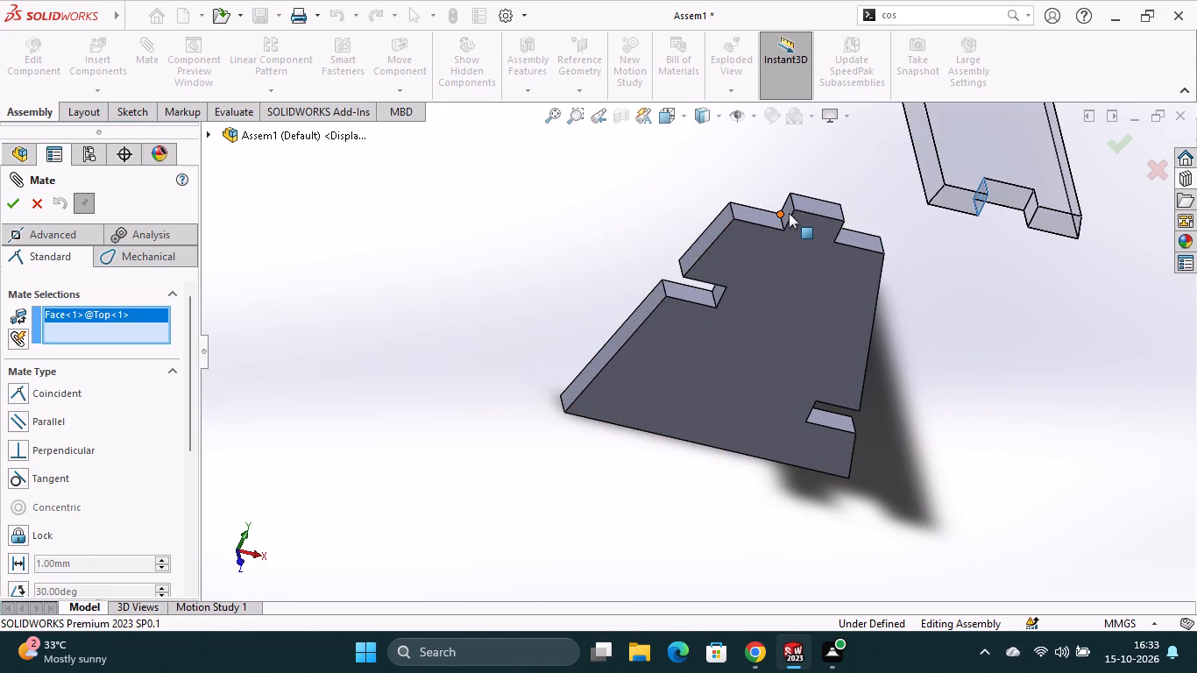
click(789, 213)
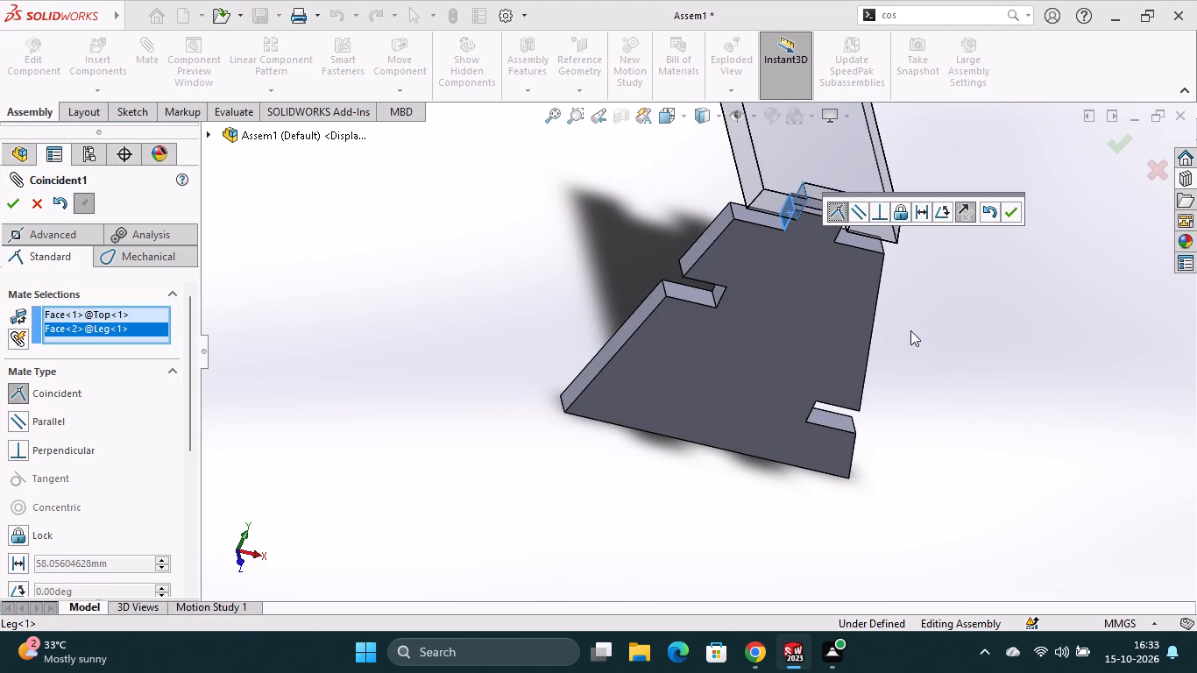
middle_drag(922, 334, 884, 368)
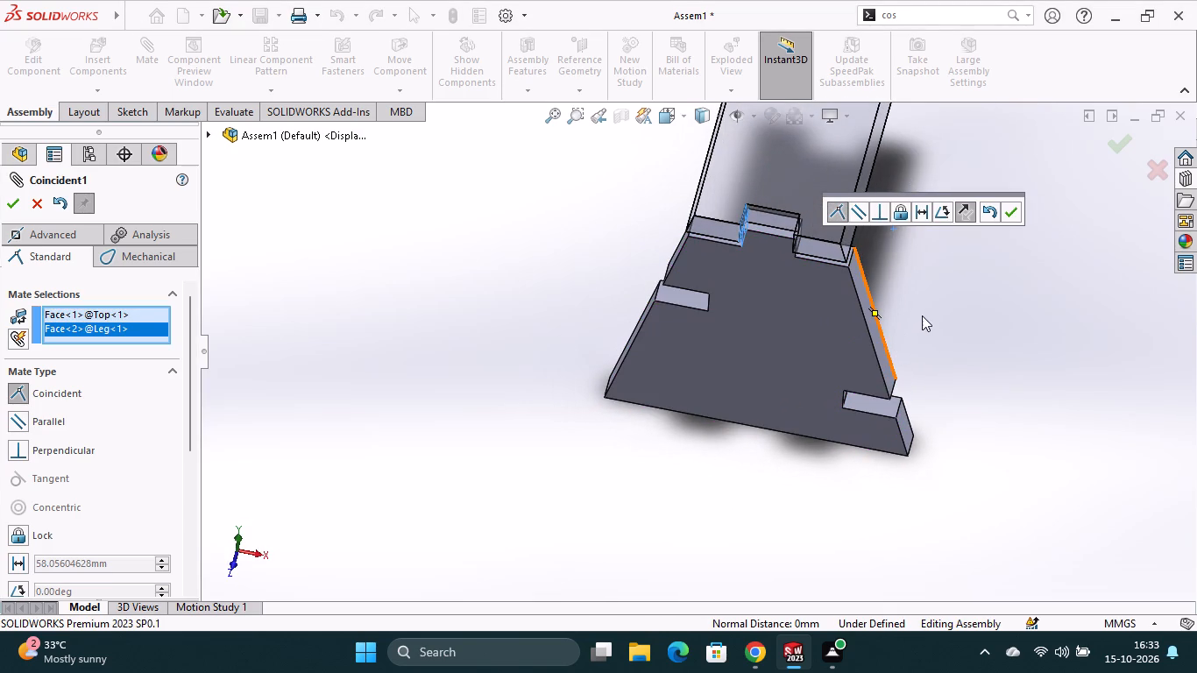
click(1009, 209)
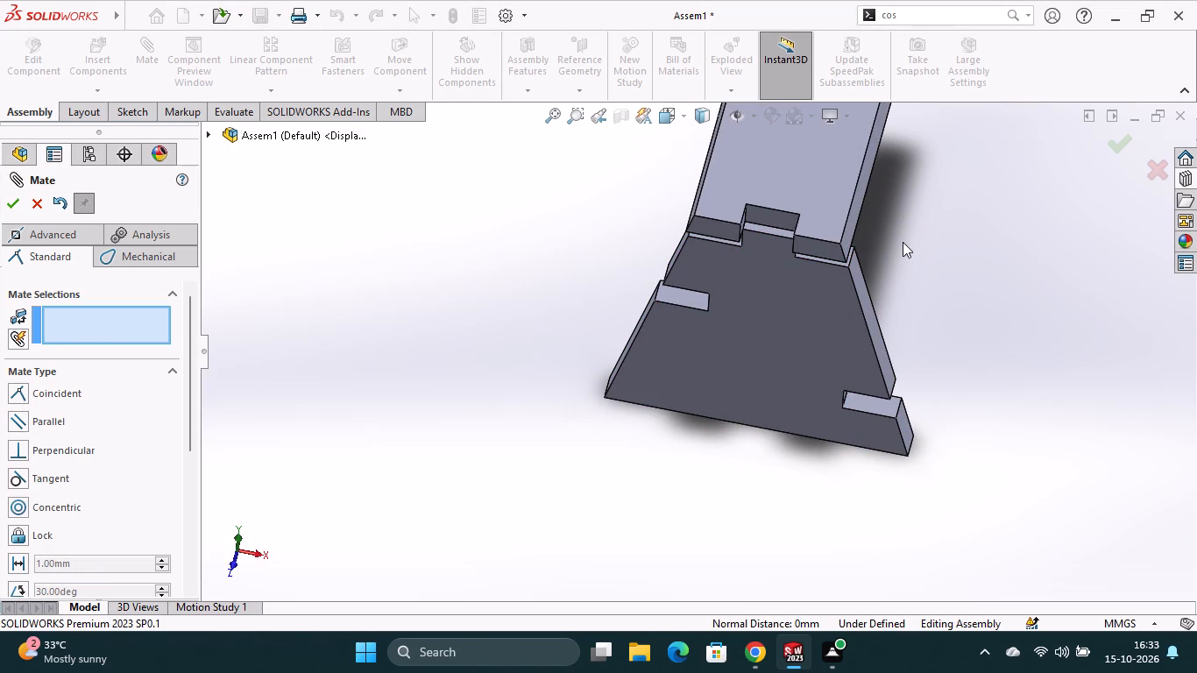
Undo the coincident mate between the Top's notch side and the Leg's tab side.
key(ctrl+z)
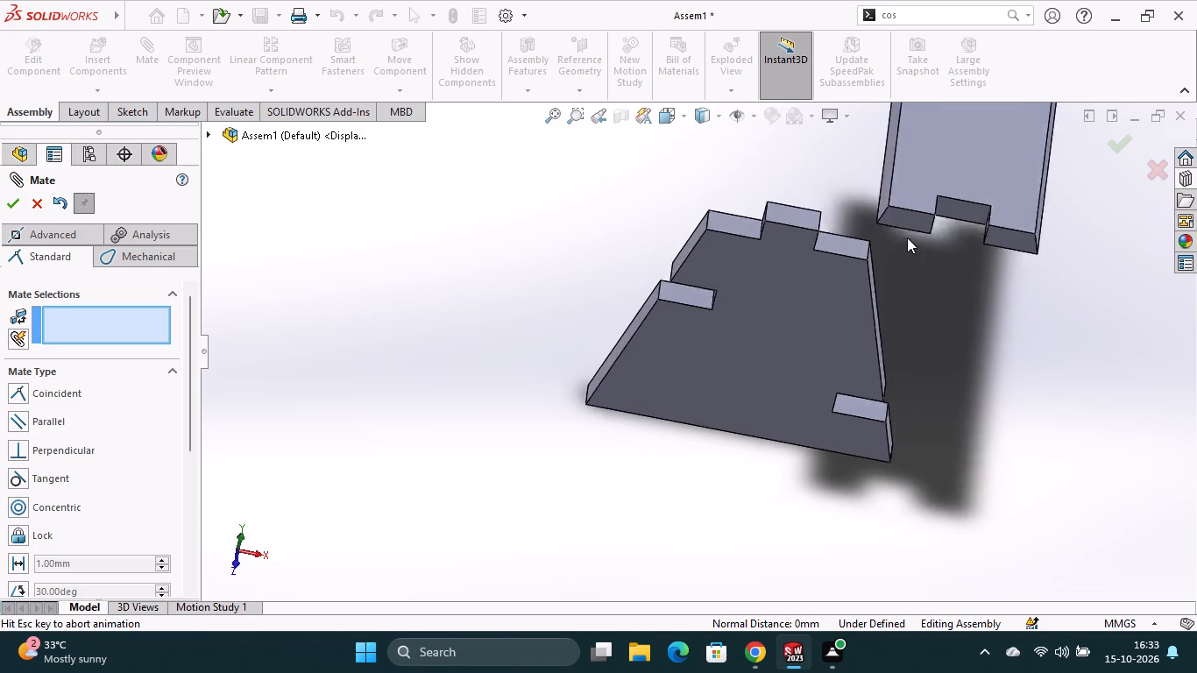
Add a coincident mate between the inner end face of the Top's notch and the Leg's large back face.
middle_drag(958, 282, 896, 301)
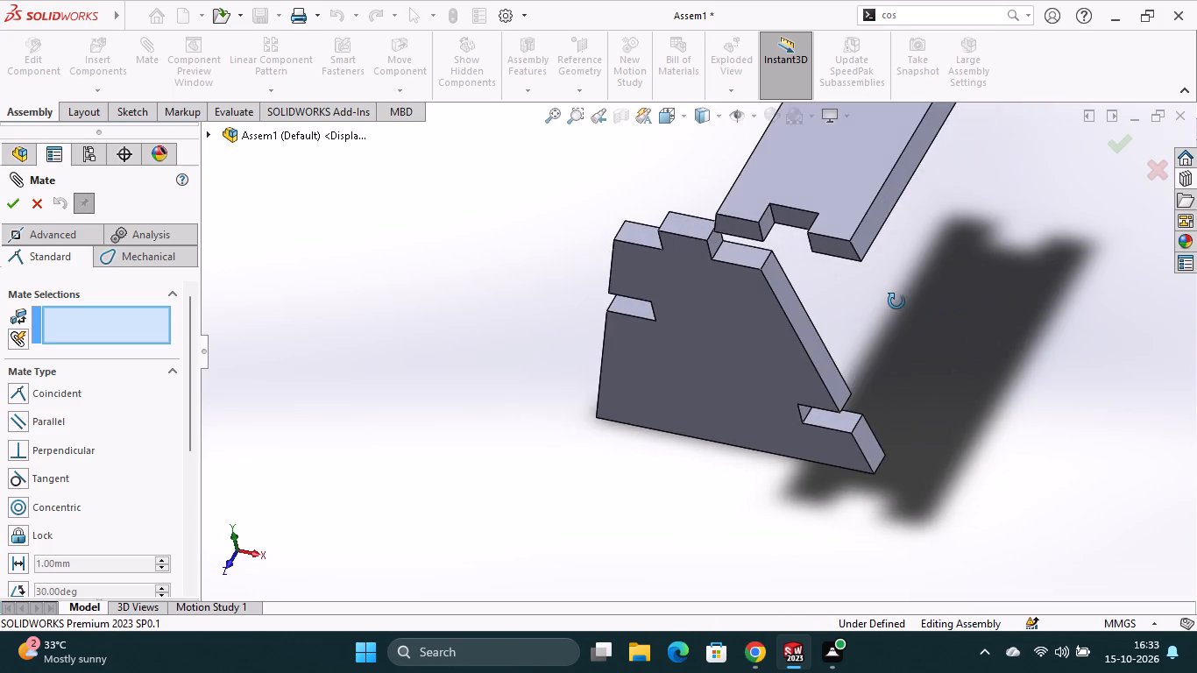
middle_drag(896, 301, 901, 349)
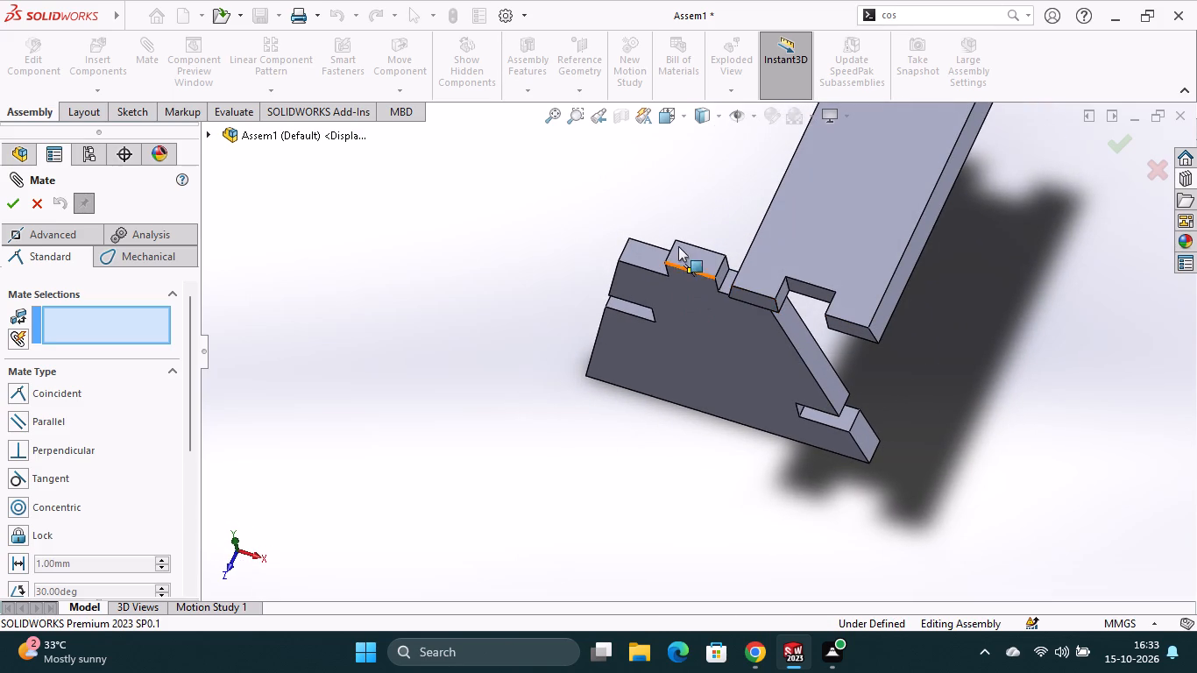
middle_drag(493, 429, 532, 489)
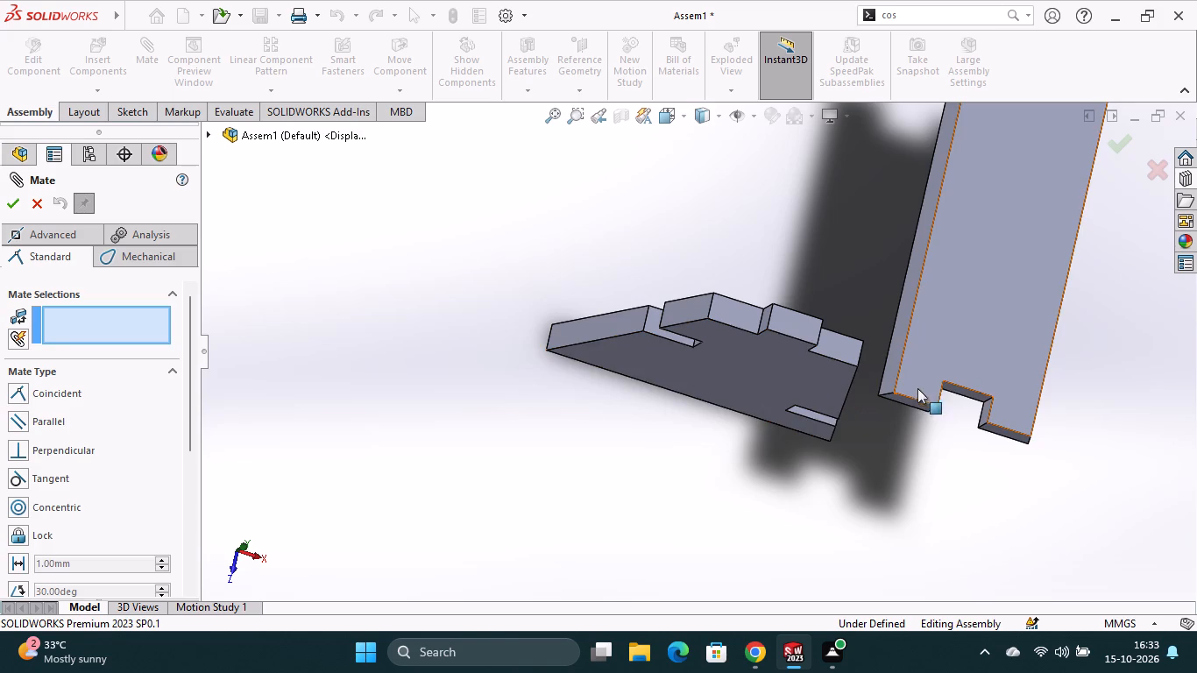
middle_drag(903, 439, 949, 362)
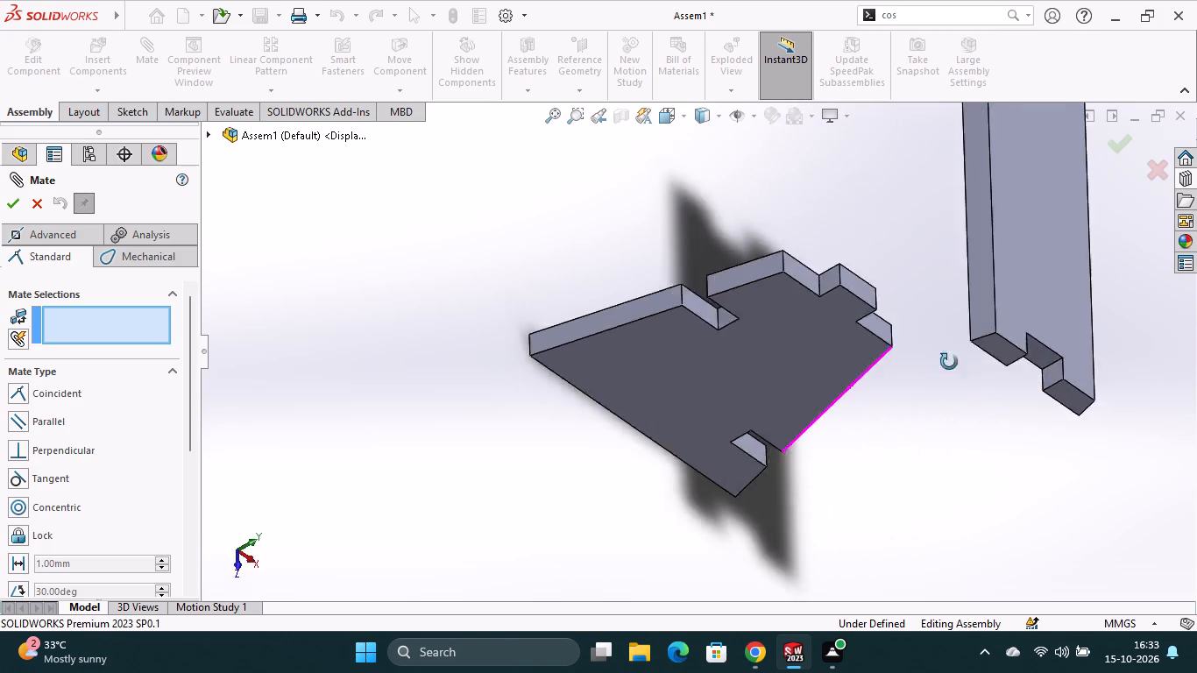
middle_drag(949, 362, 983, 227)
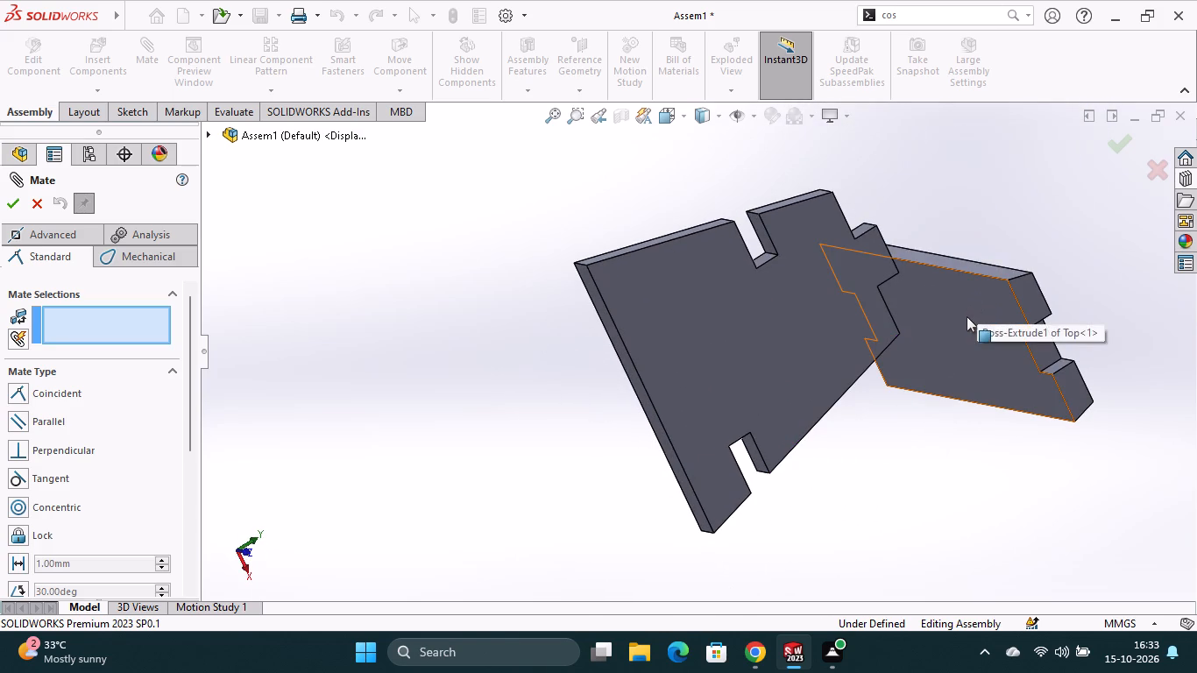
middle_drag(967, 316, 919, 311)
click(966, 334)
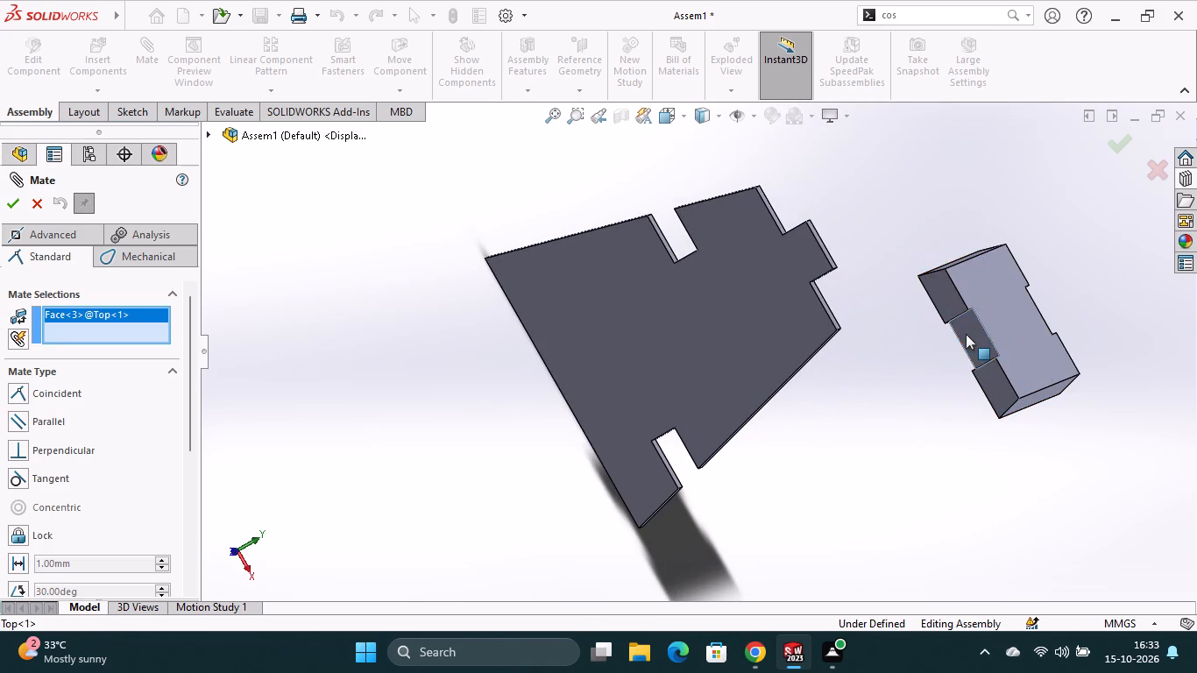
scroll(895, 408, up, 1)
middle_drag(895, 408, 799, 422)
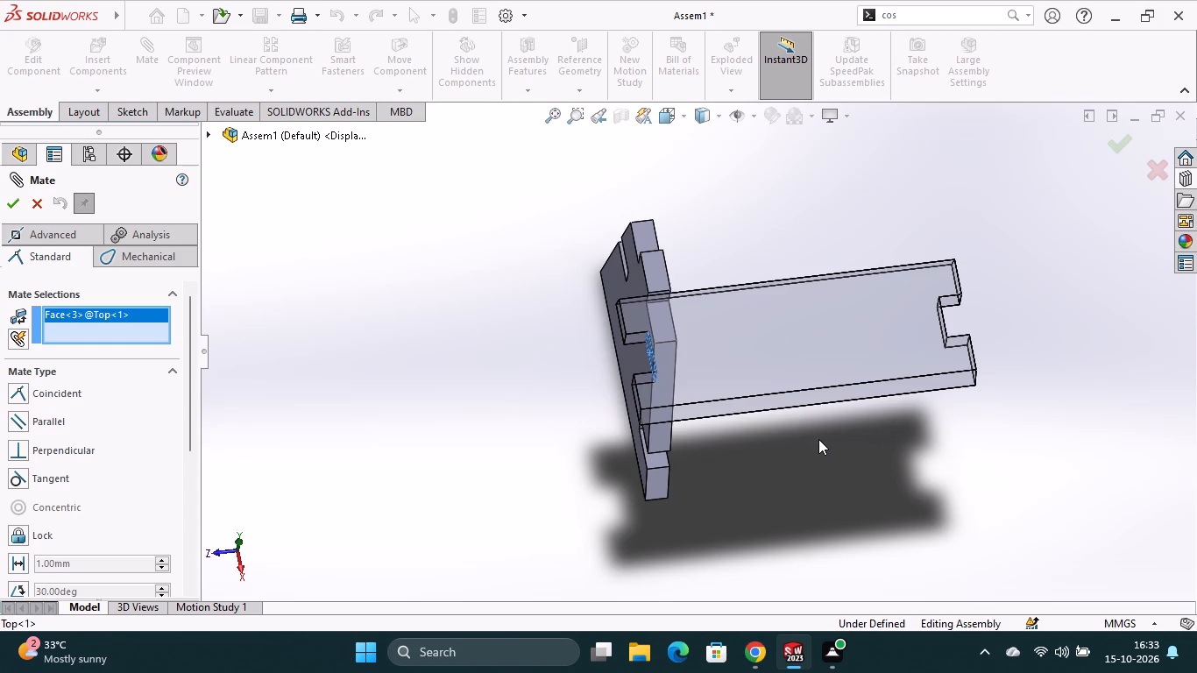
middle_drag(818, 439, 773, 458)
click(670, 275)
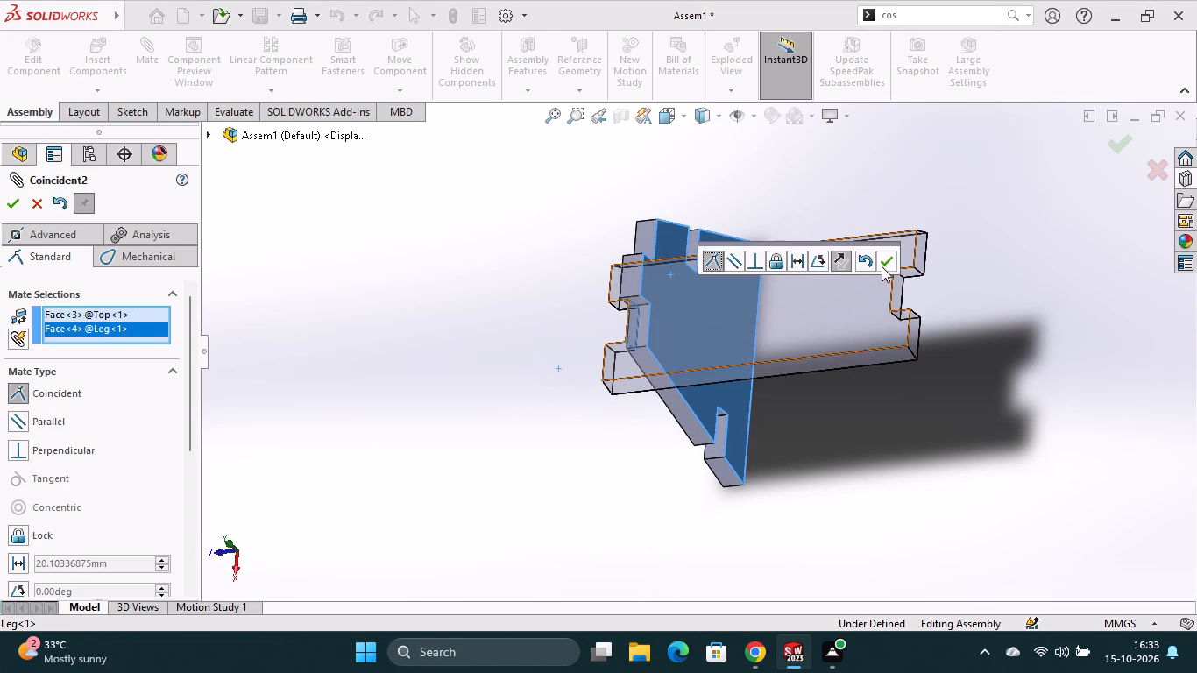
click(886, 261)
Add a coincident mate between a side face of the Top's end notch and the matching side face of the Leg's upper tab.
middle_drag(648, 452, 676, 464)
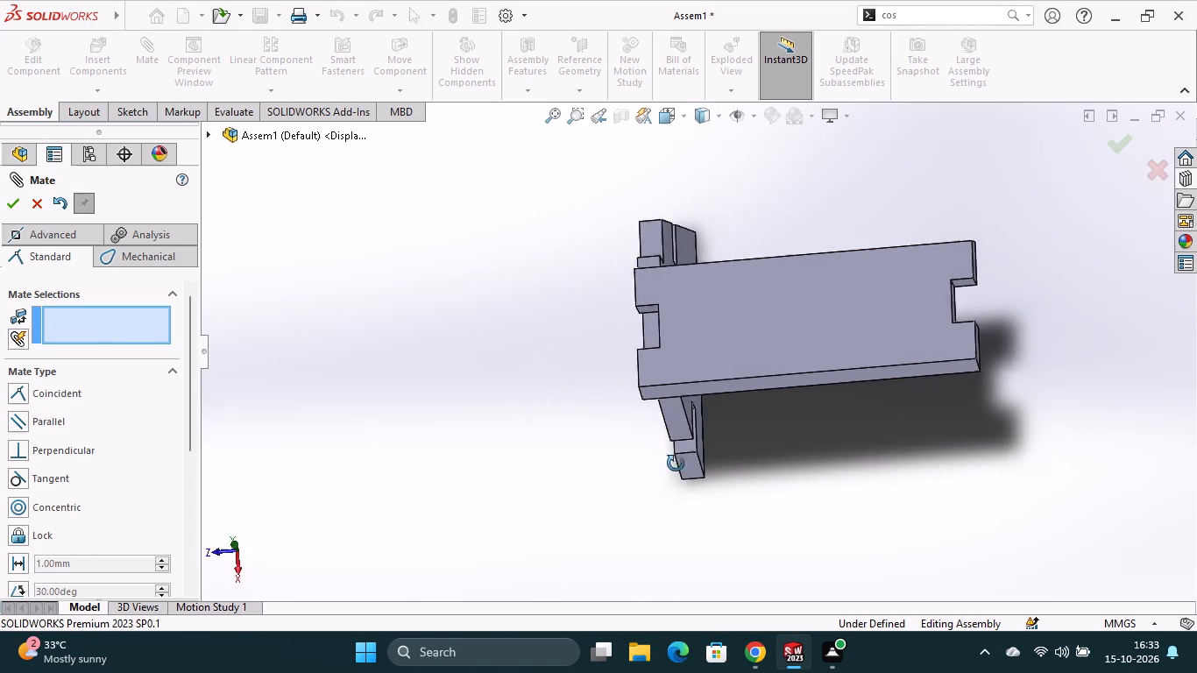
middle_drag(676, 464, 703, 474)
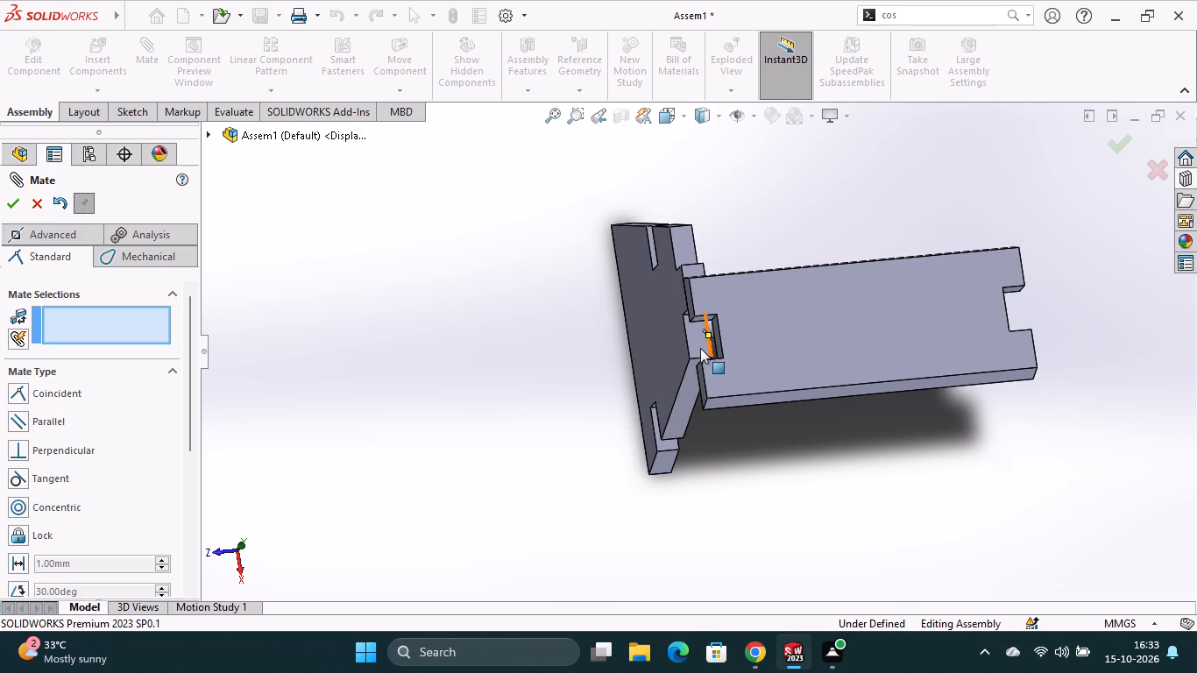
scroll(707, 341, down, 6)
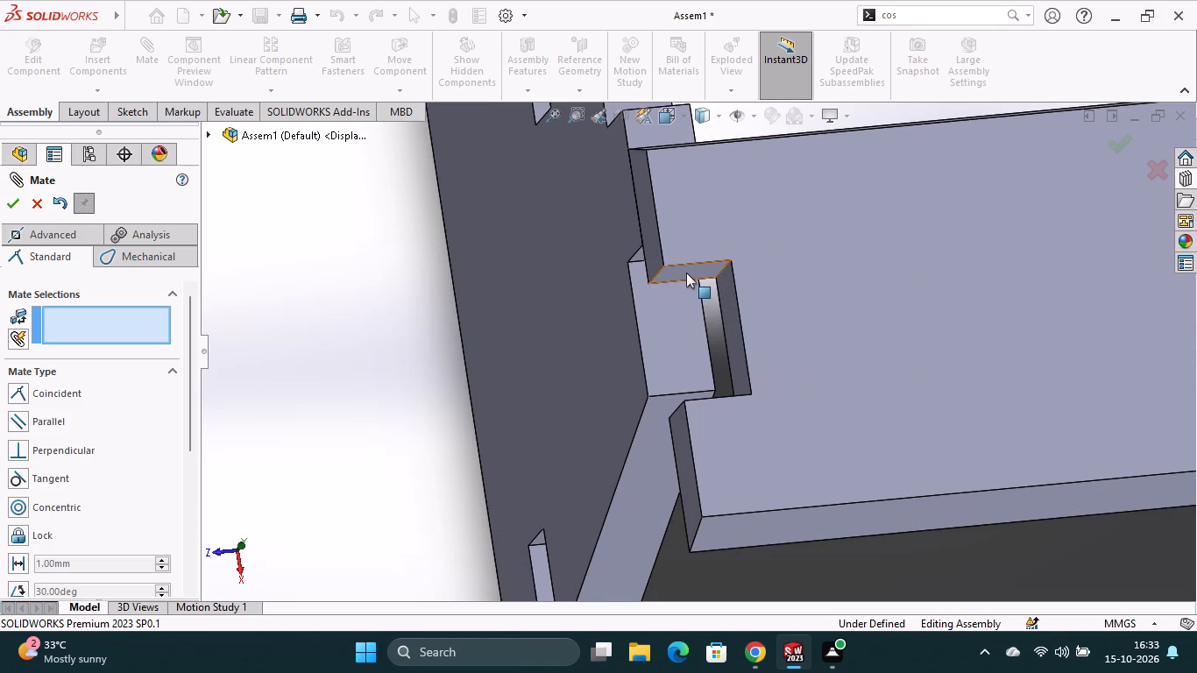
click(686, 273)
scroll(724, 247, up, 3)
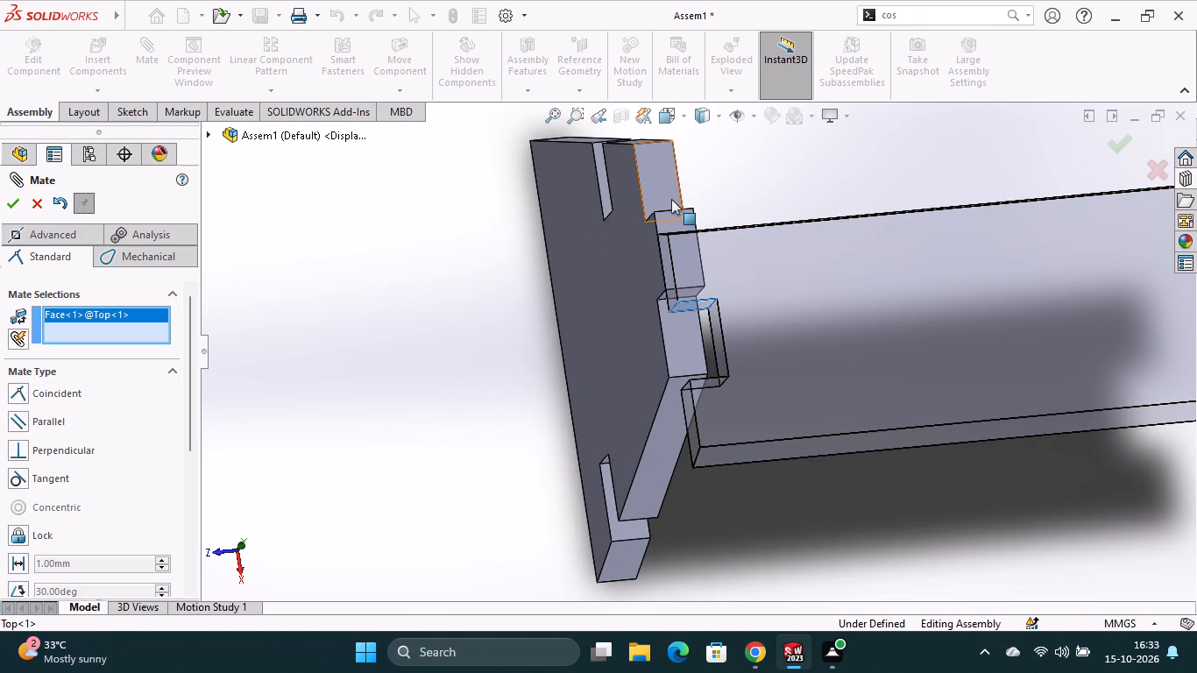
middle_drag(671, 198, 676, 301)
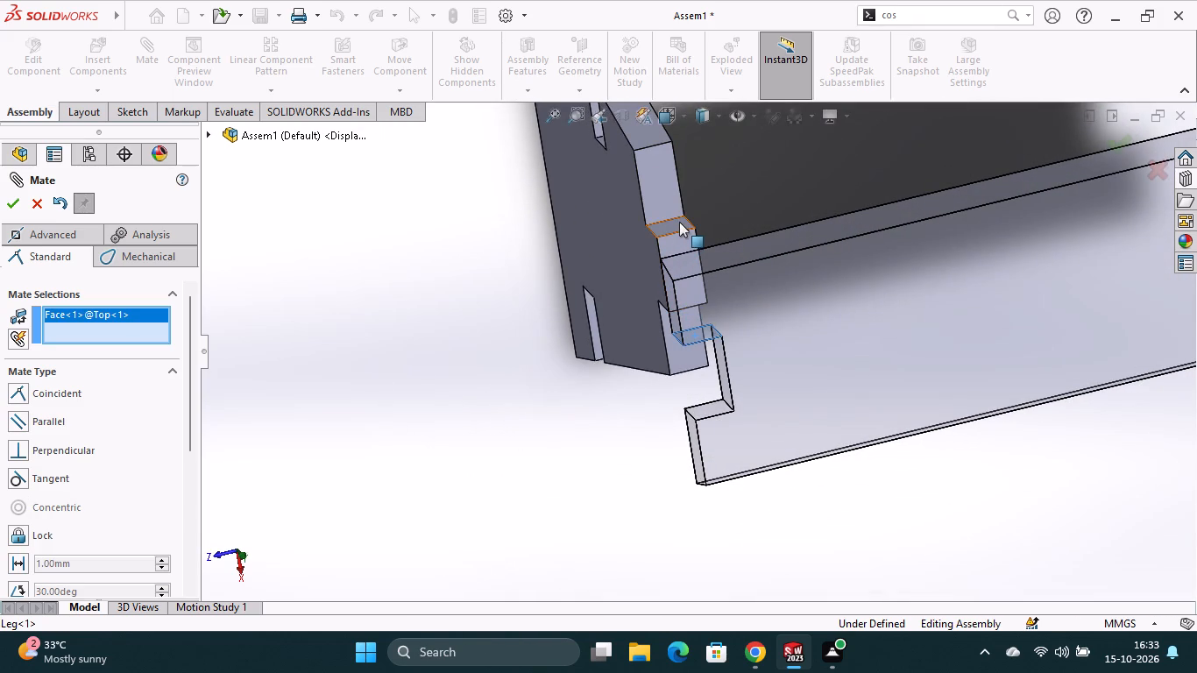
click(679, 222)
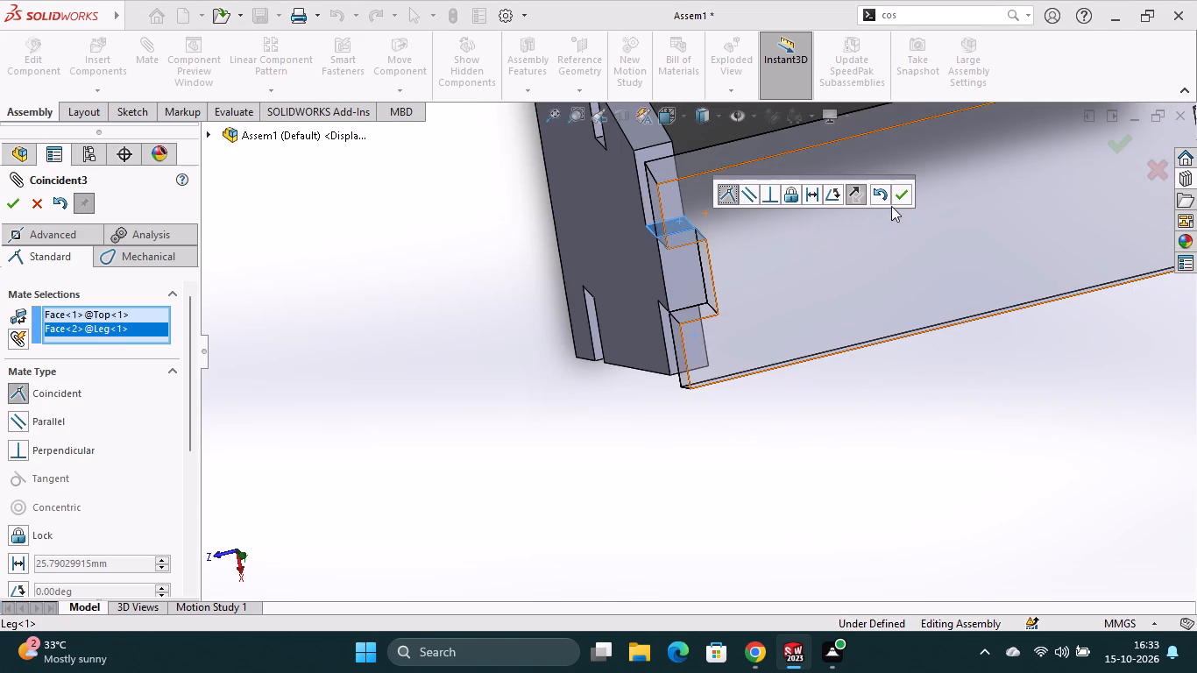
click(901, 191)
Add a coincident mate between the Leg's shoulder face beside the upper tab and the Top's underside, and finish mating.
middle_drag(813, 397, 822, 381)
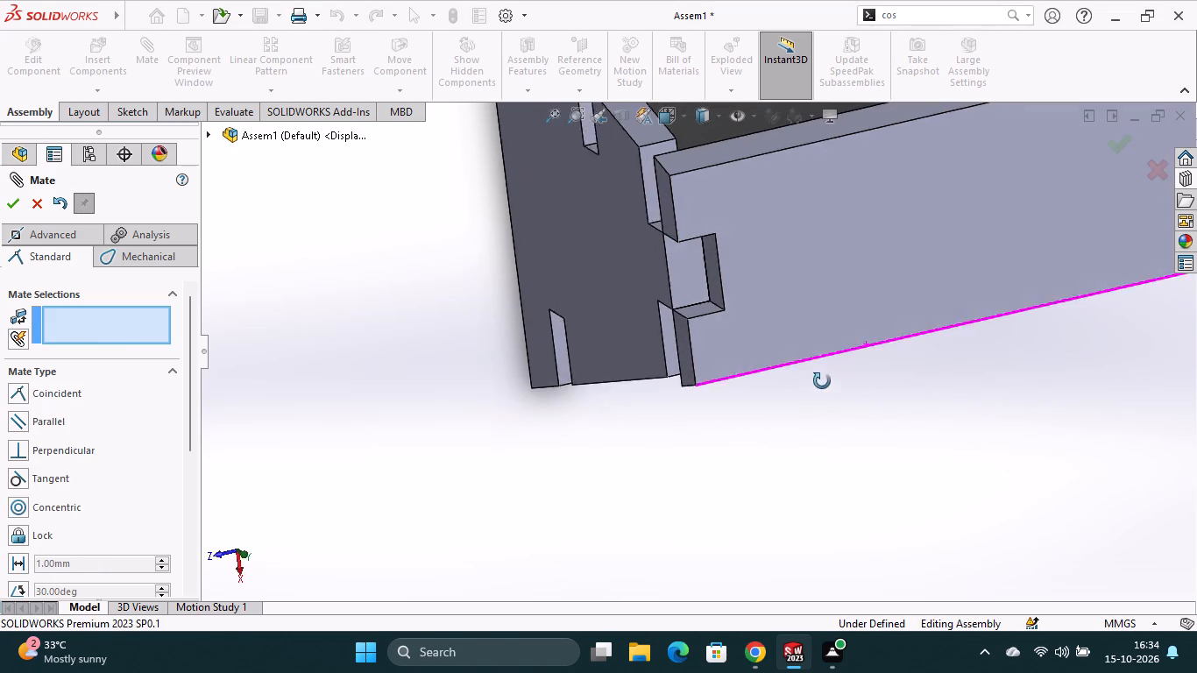
middle_drag(822, 381, 832, 277)
middle_drag(849, 389, 817, 243)
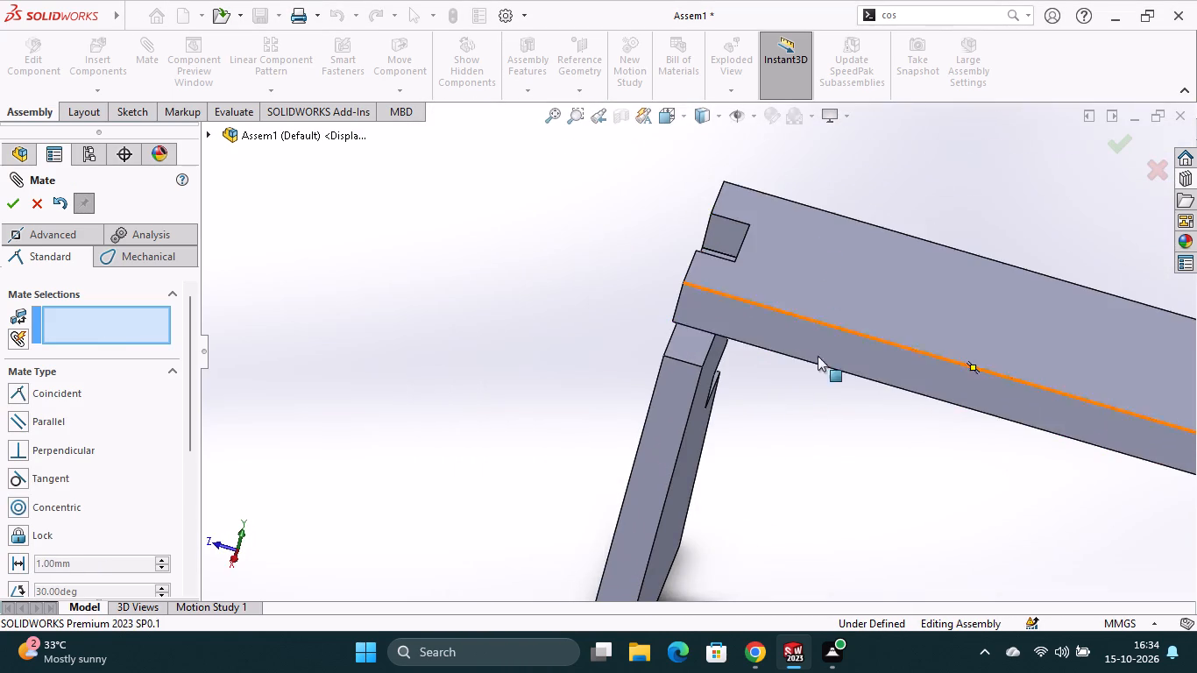
middle_drag(812, 397, 818, 305)
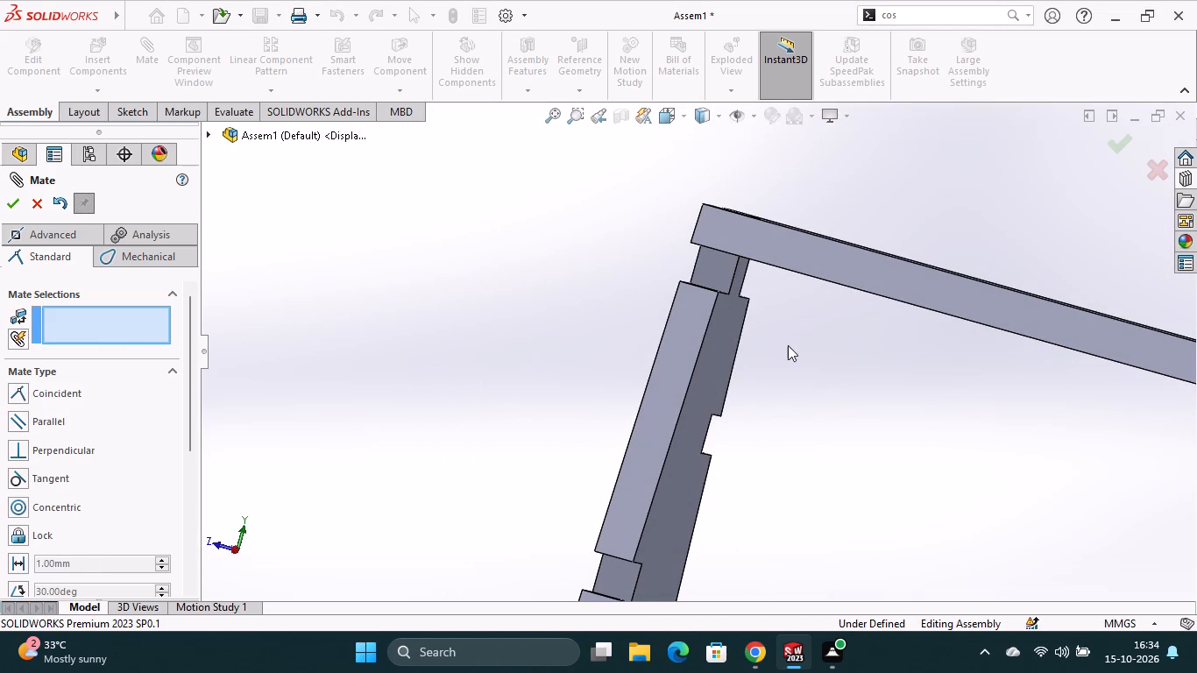
middle_drag(788, 351, 768, 415)
scroll(768, 415, up, 1)
click(663, 356)
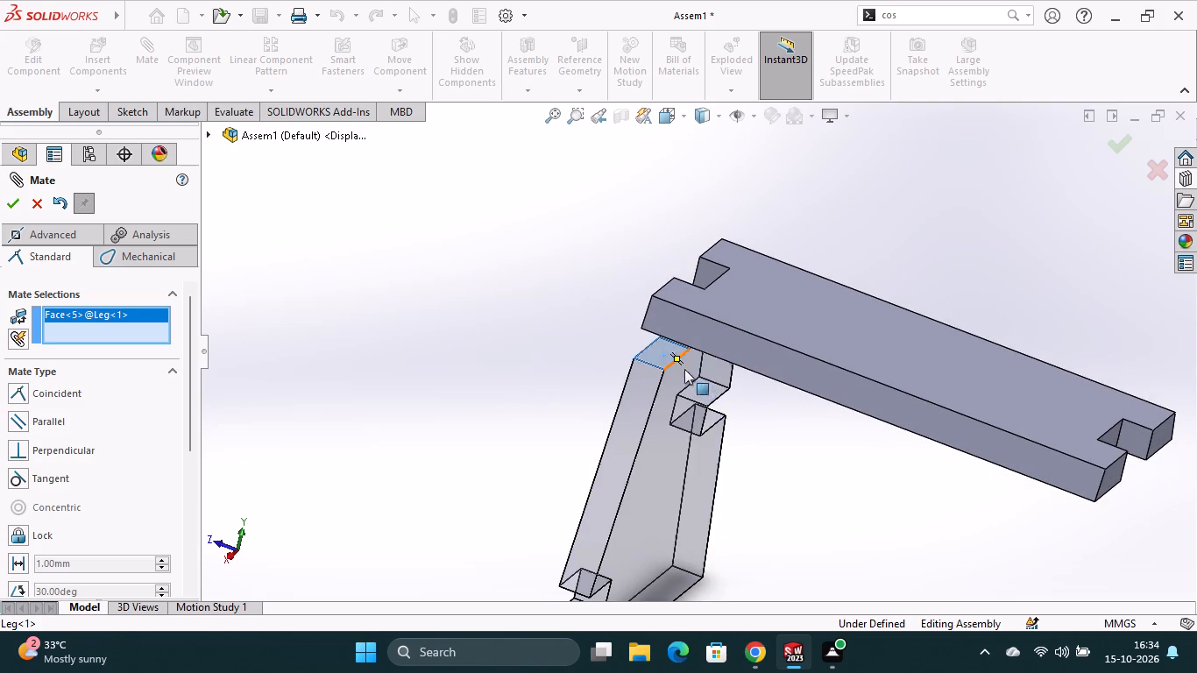
middle_drag(772, 435, 818, 287)
click(930, 250)
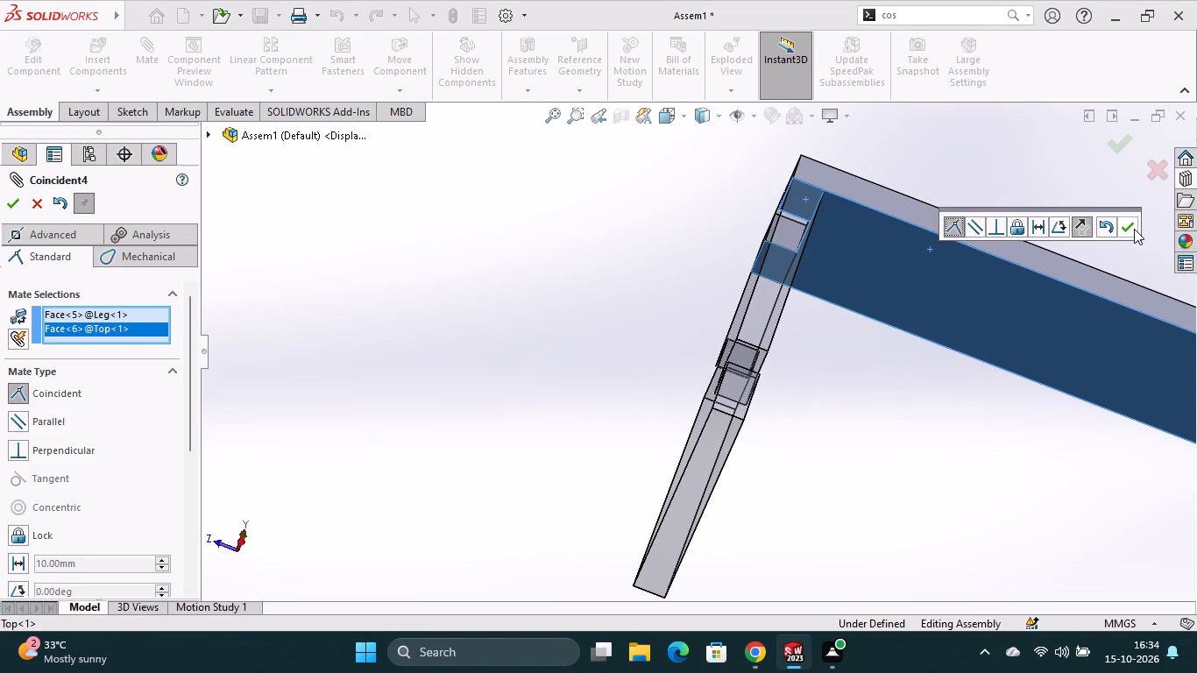
click(1134, 229)
middle_drag(1026, 371, 902, 386)
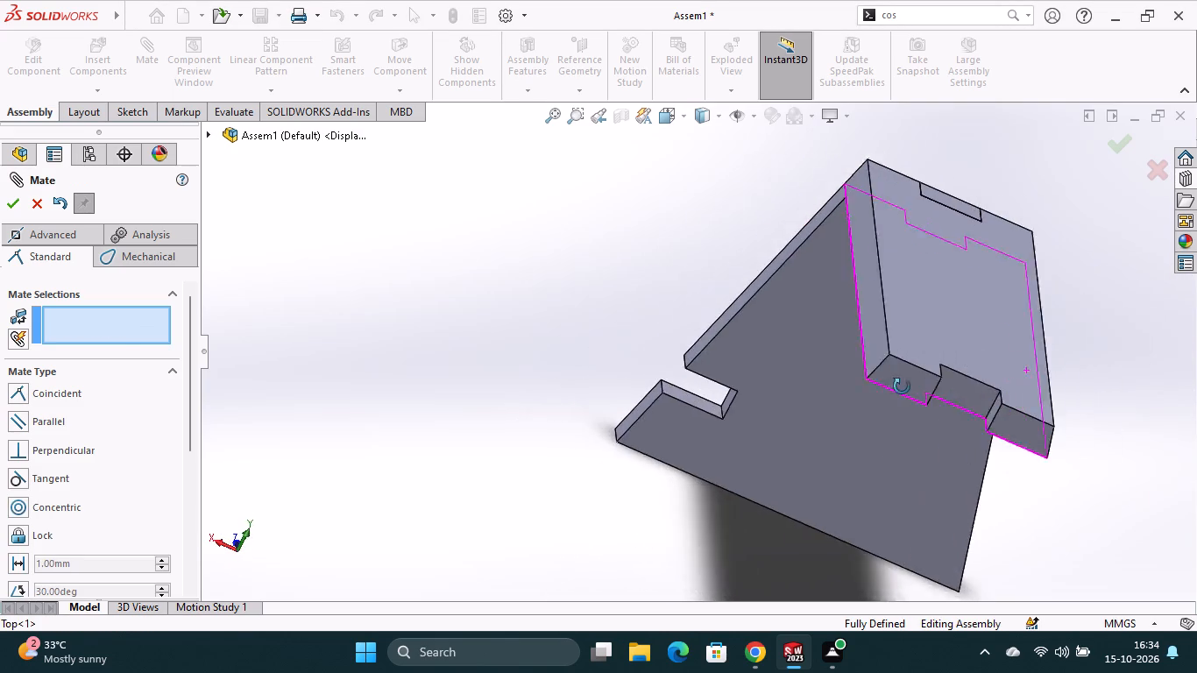
middle_drag(902, 386, 896, 386)
middle_drag(890, 430, 841, 368)
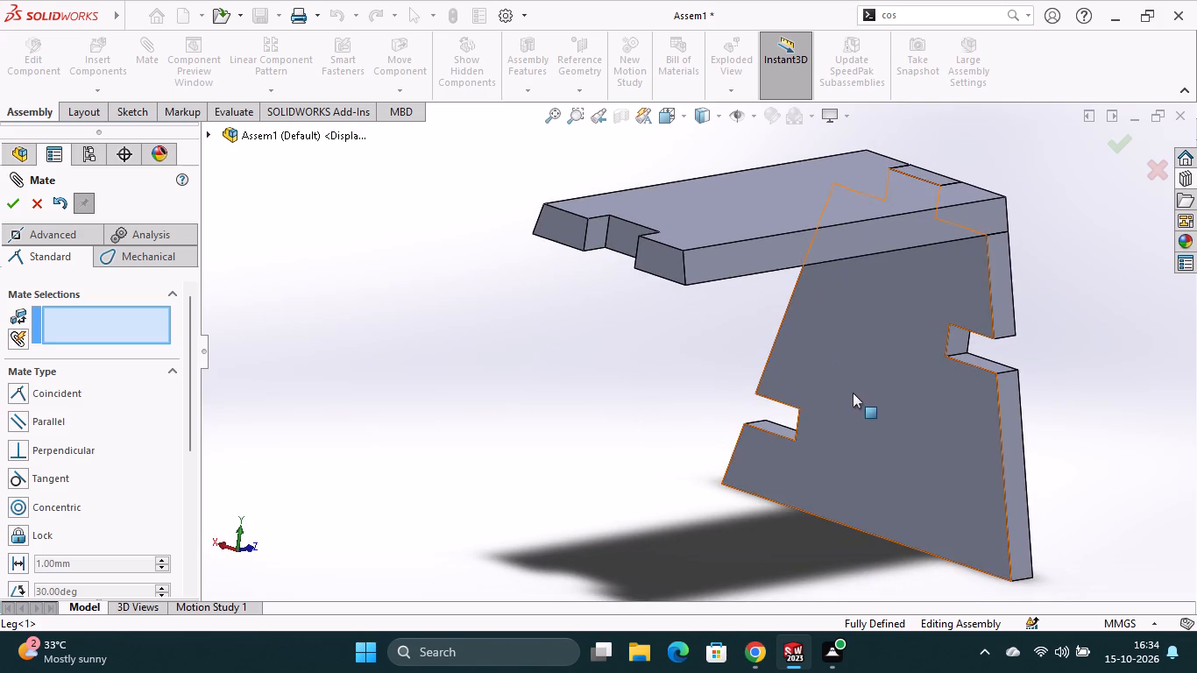
middle_drag(853, 393, 801, 400)
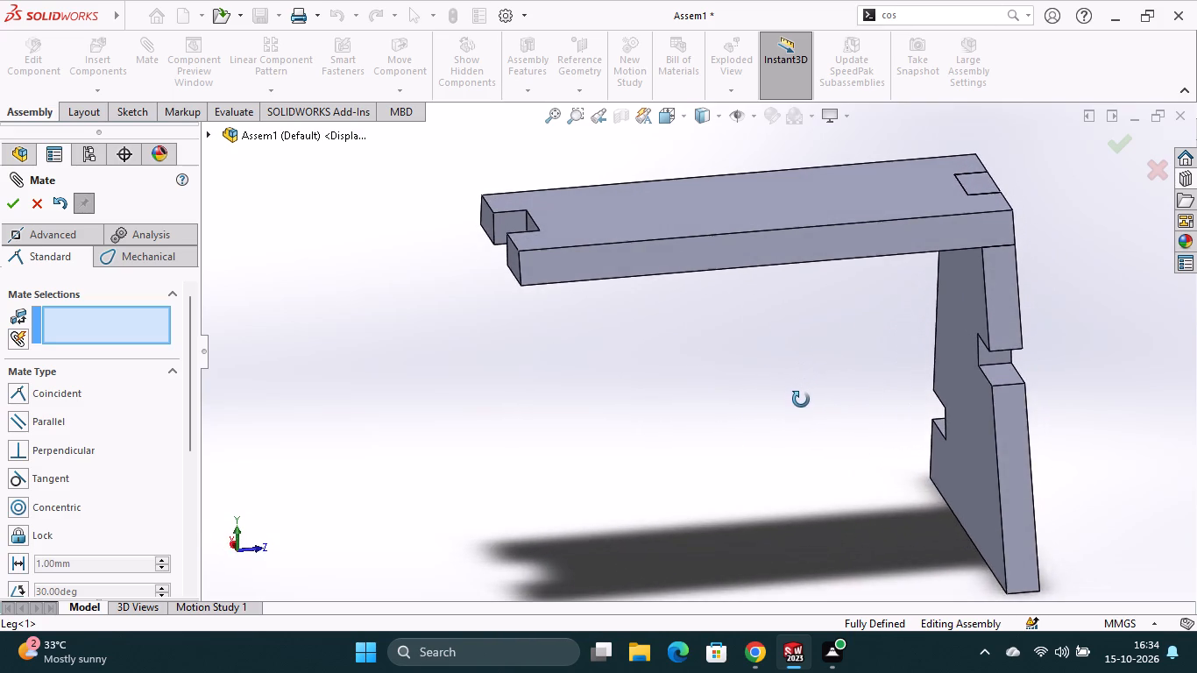
middle_drag(801, 400, 794, 393)
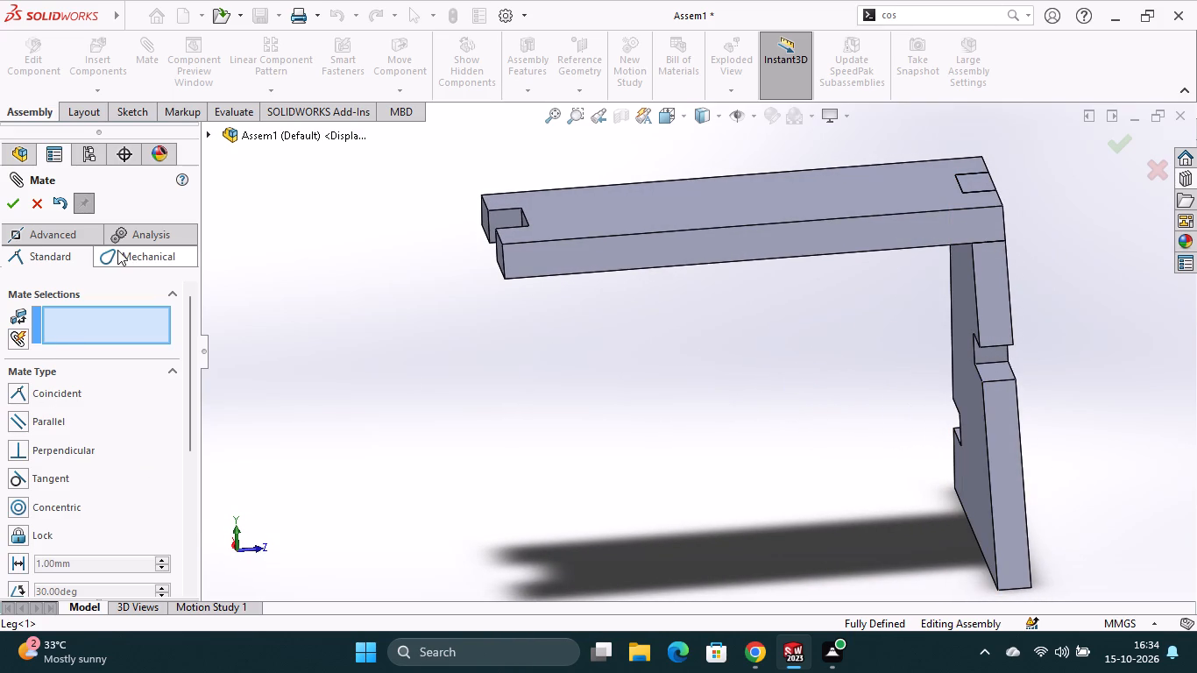
click(16, 208)
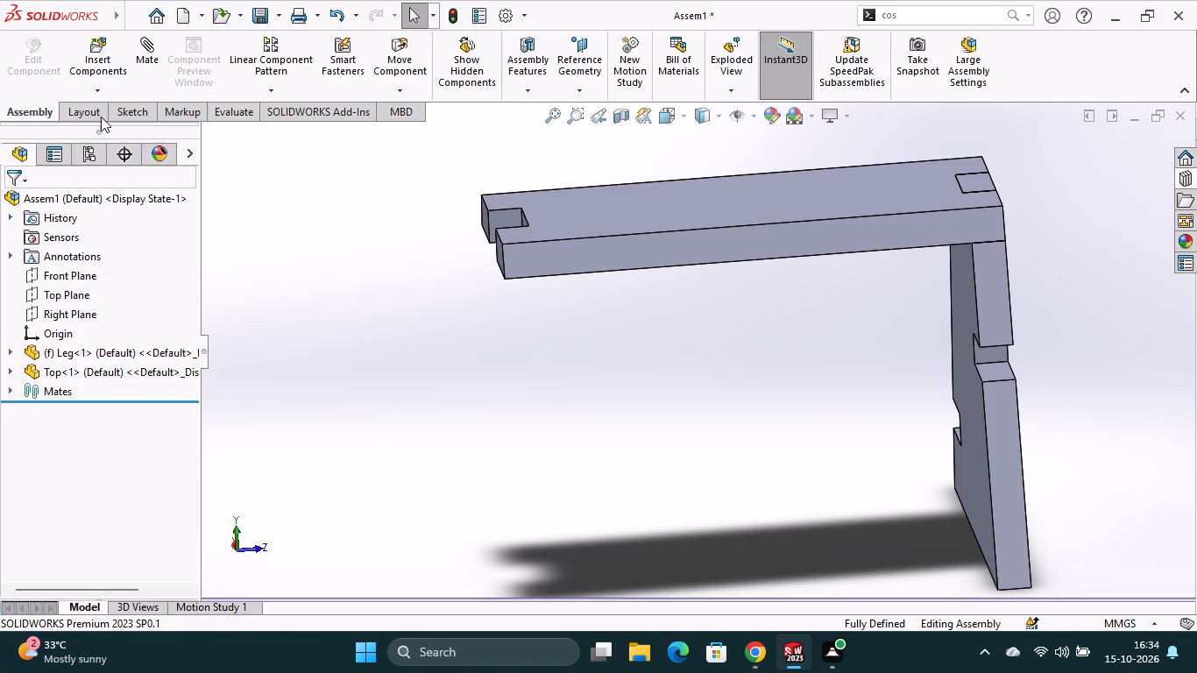
Insert a second Leg component and place it just beyond the Top's free end.
click(104, 92)
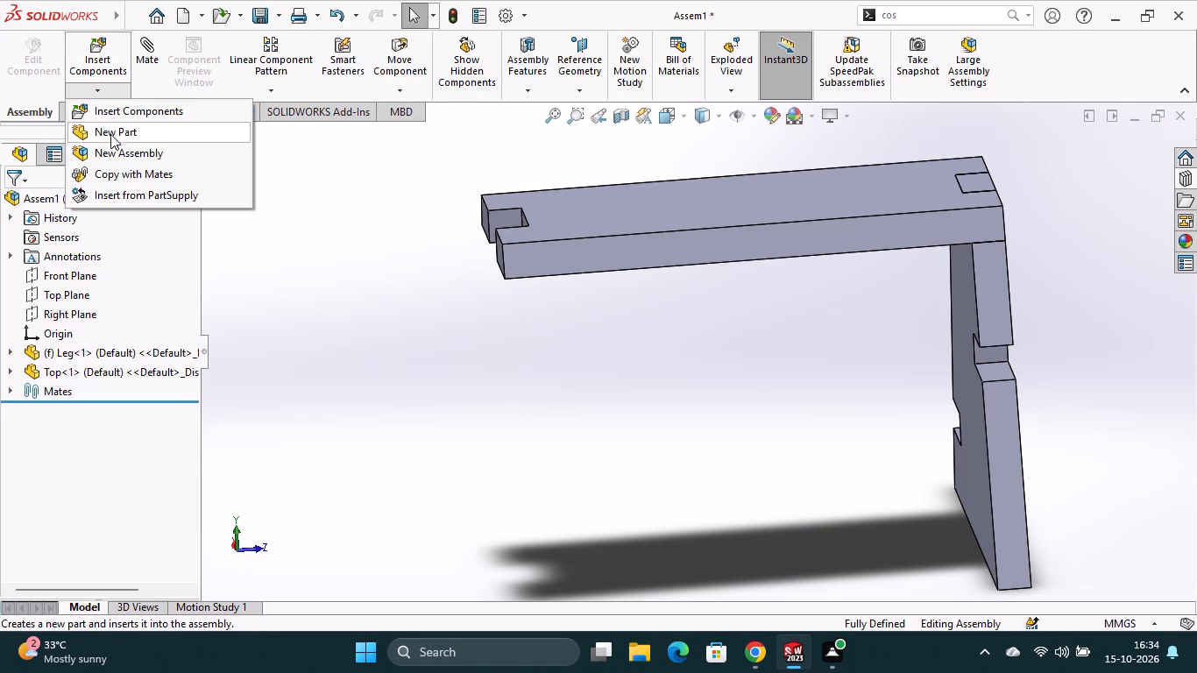
click(124, 114)
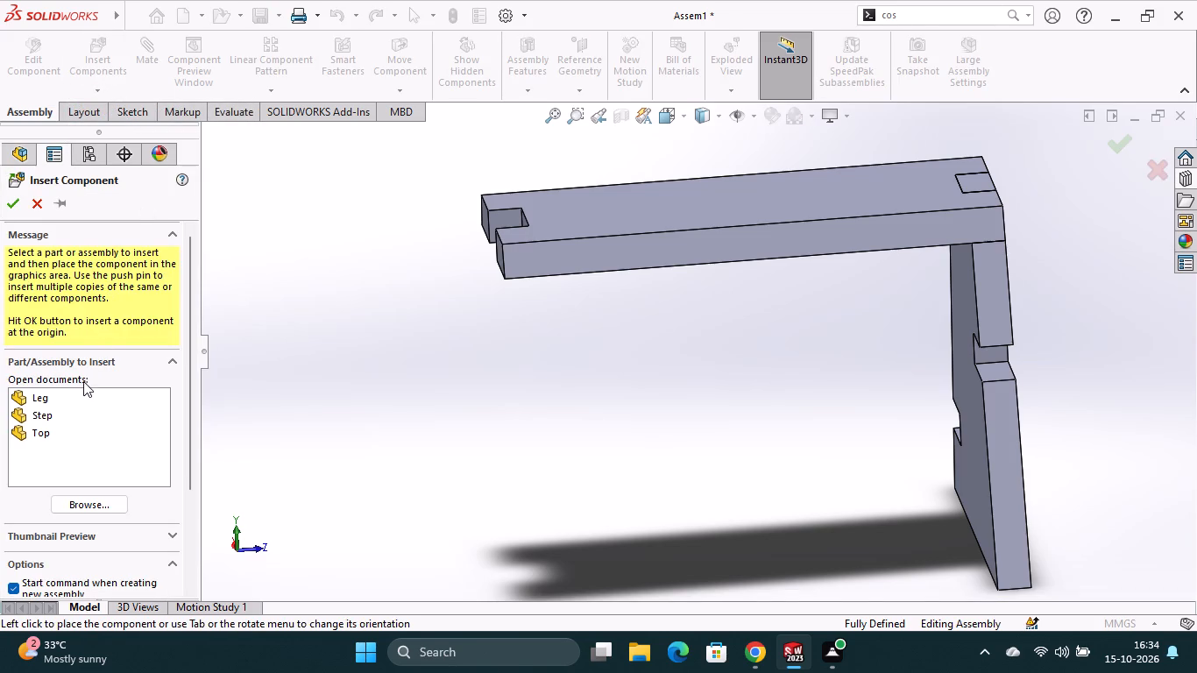
click(35, 397)
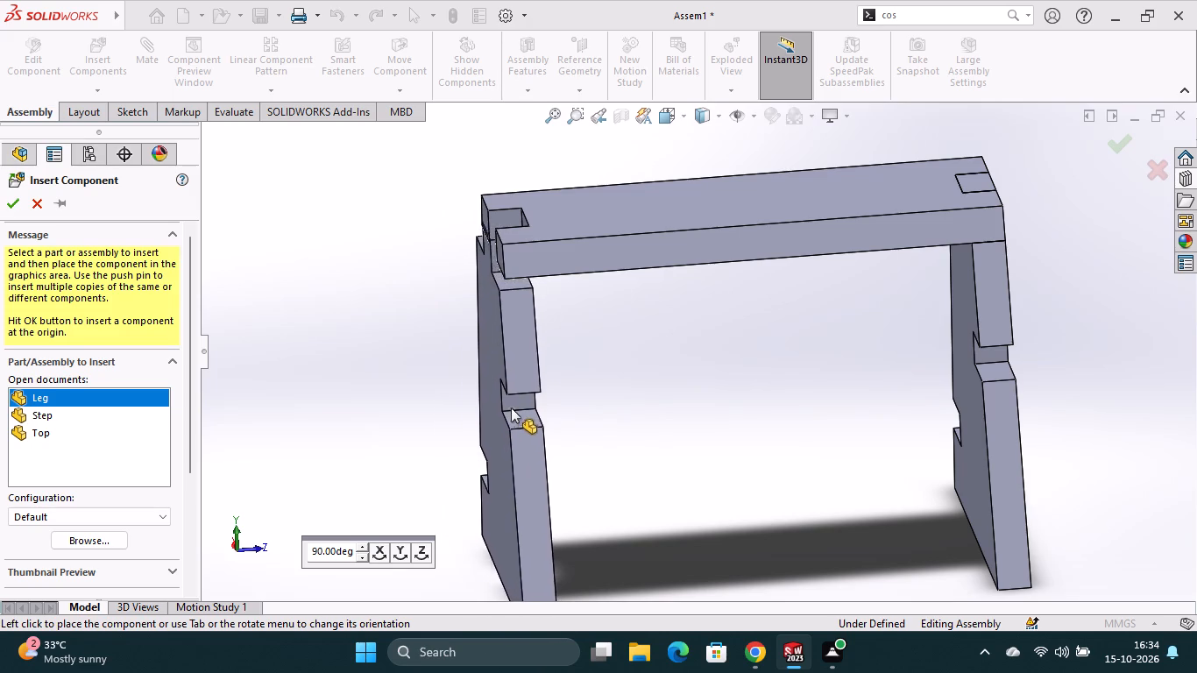
click(450, 391)
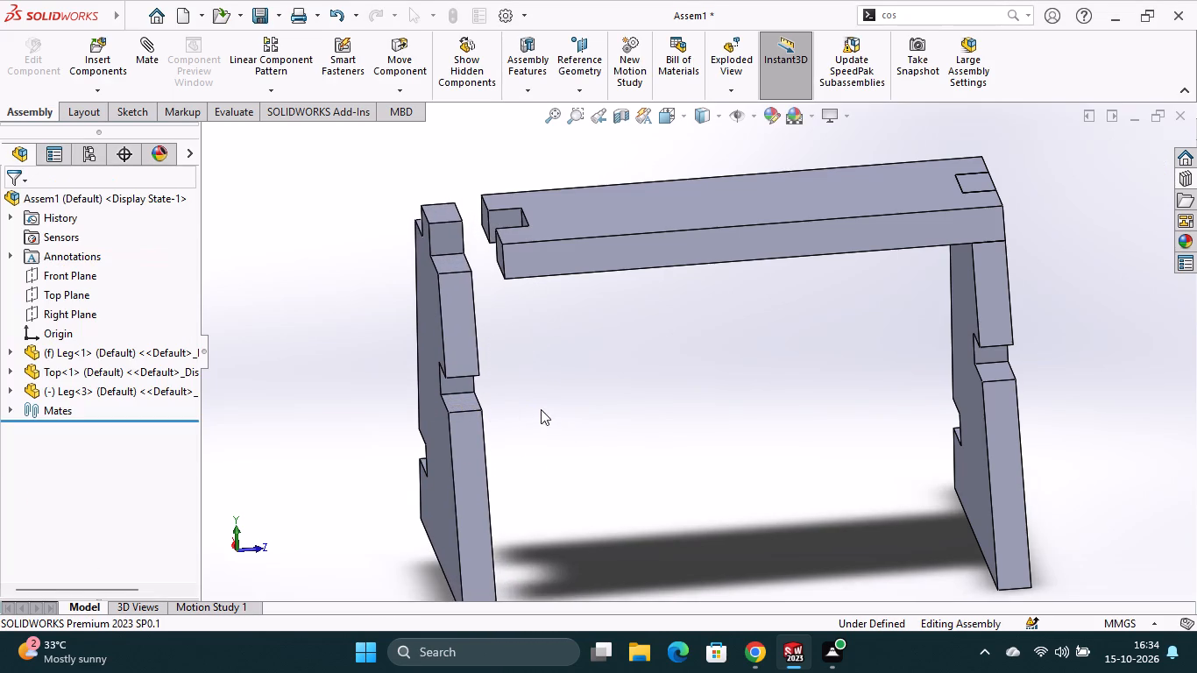
Add a coincident mate between the second Leg's large face facing the Top and the inner end face of the Top's free-end notch.
middle_drag(541, 409, 655, 493)
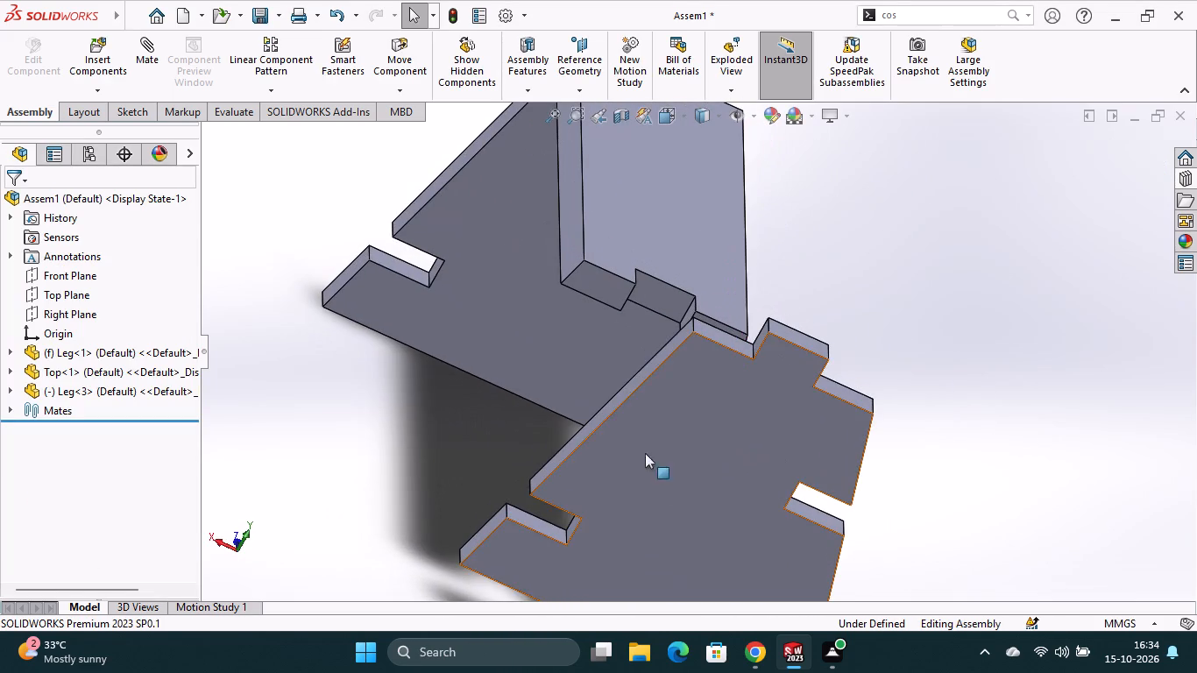
click(655, 290)
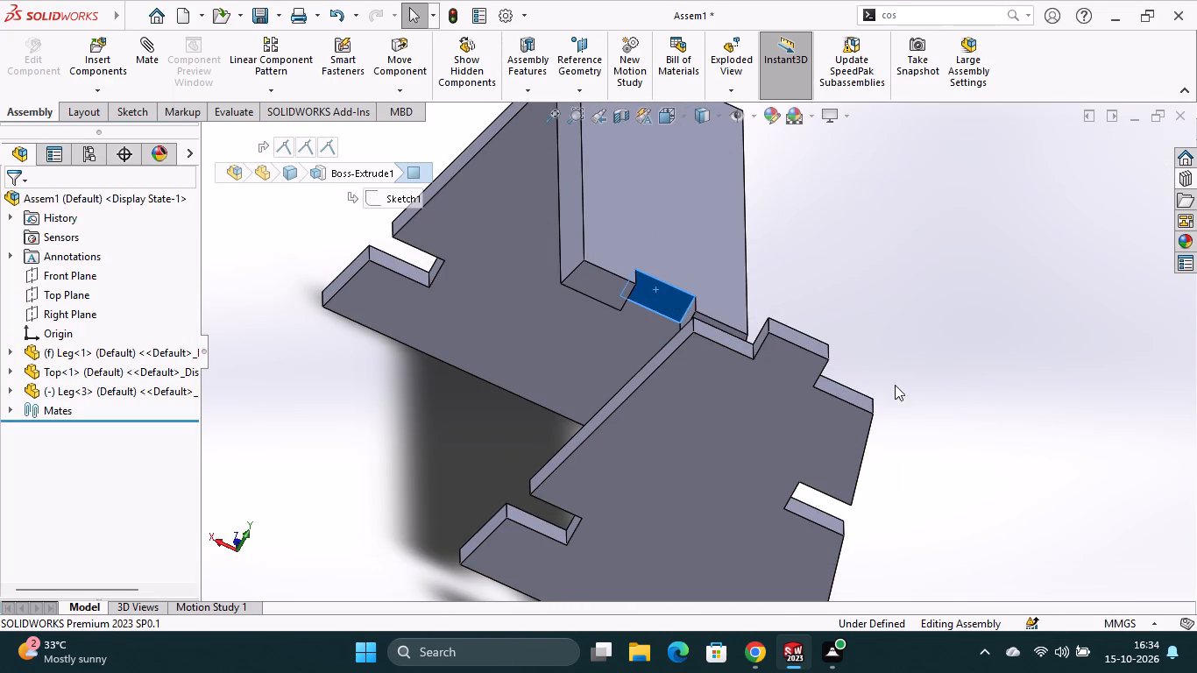
middle_drag(920, 403, 790, 399)
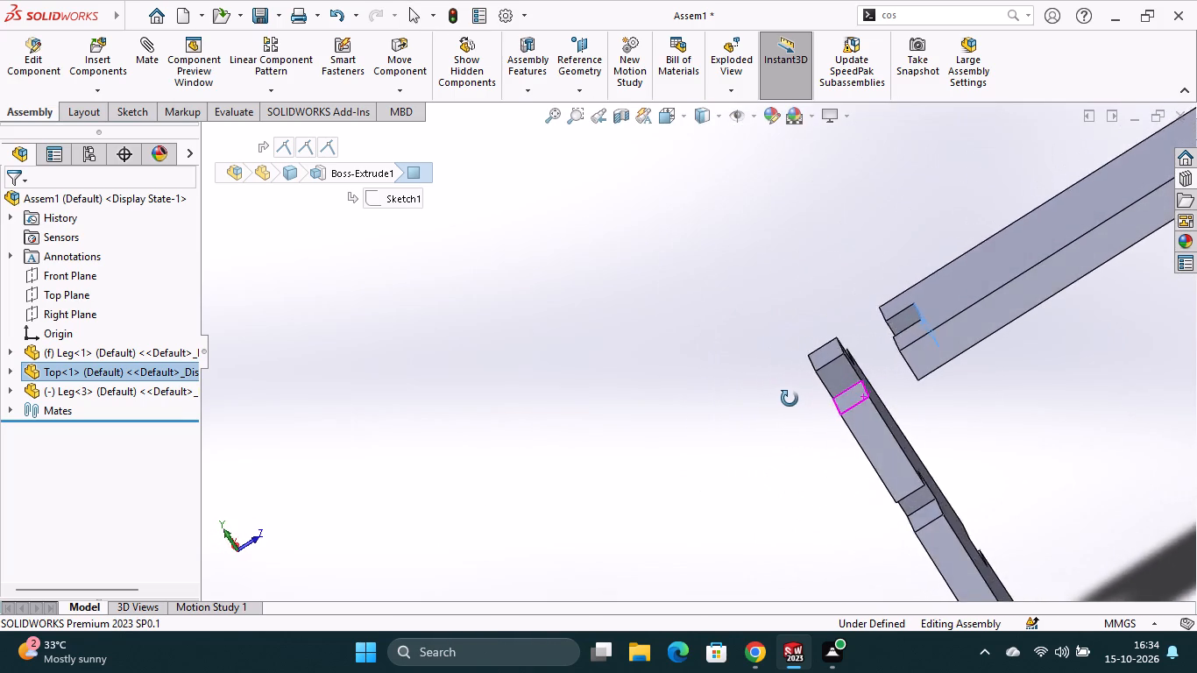
middle_drag(790, 399, 775, 398)
click(901, 413)
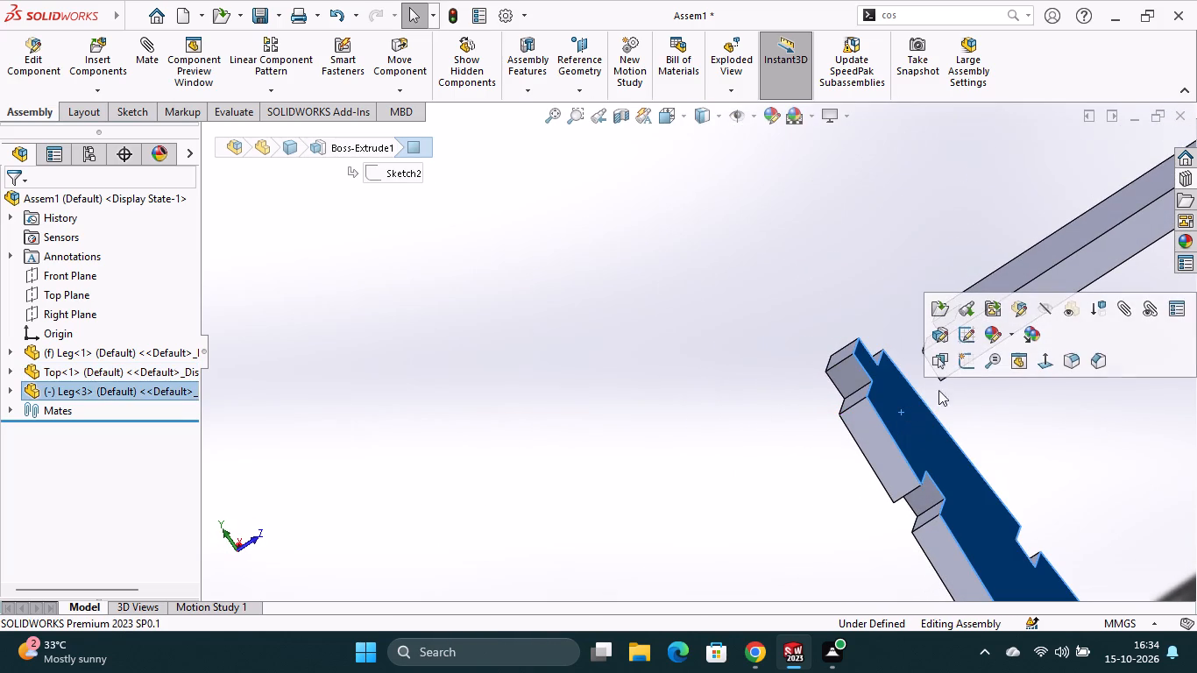
click(1123, 312)
middle_drag(1012, 400, 1060, 423)
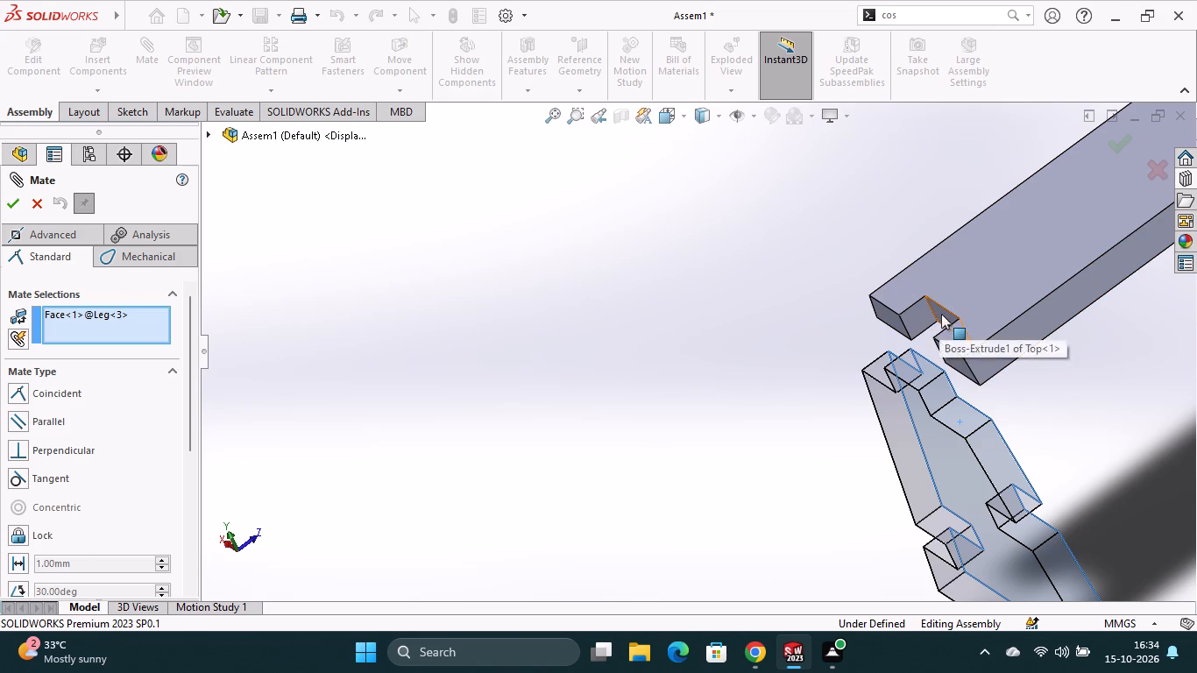
click(941, 313)
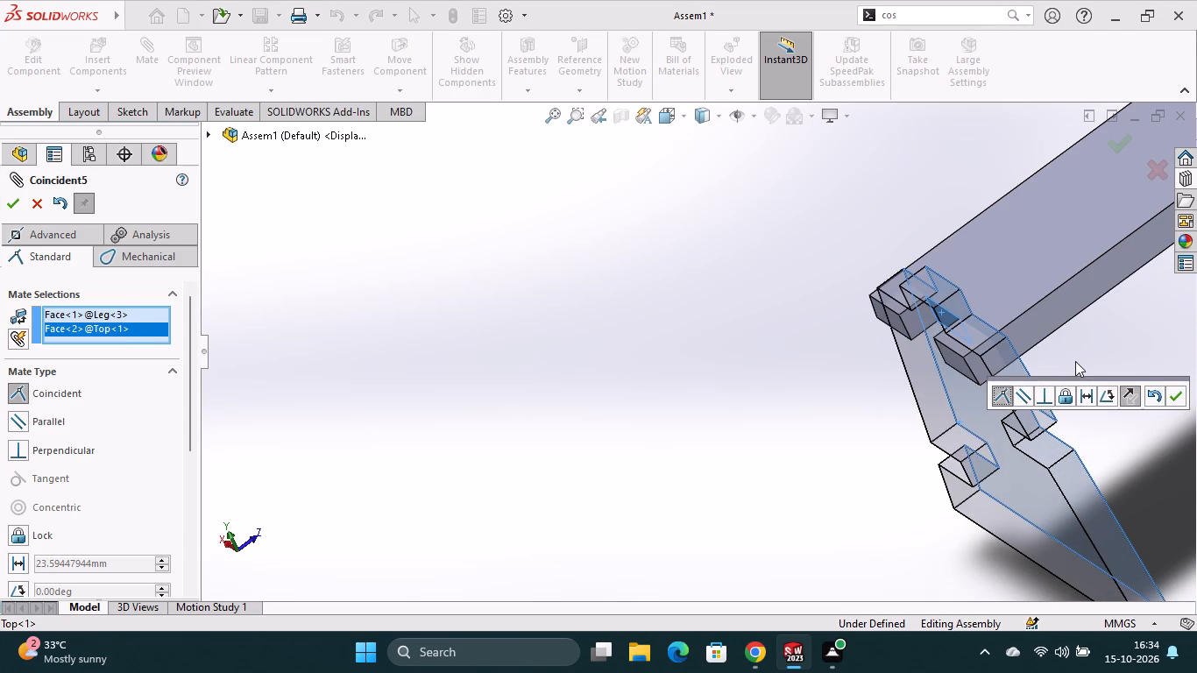
click(1174, 400)
Add a coincident mate between the Top's underside and the second Leg's shoulder face beside its upper tab.
scroll(1066, 340, down, 2)
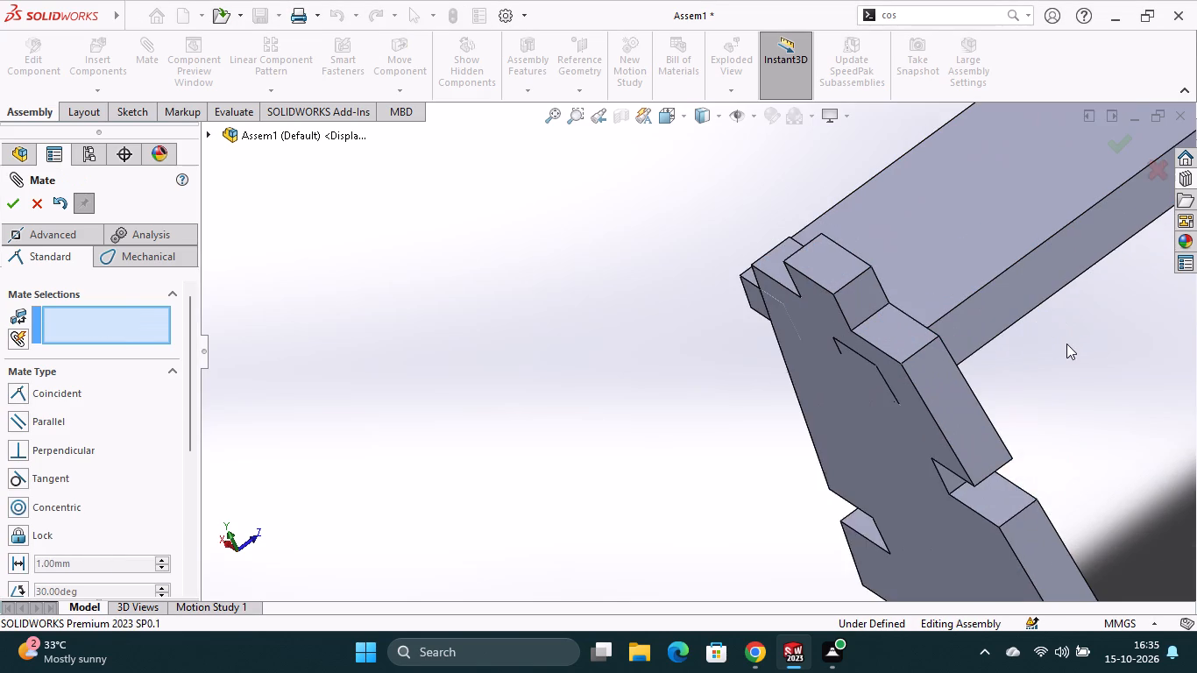
scroll(1066, 344, down, 1)
middle_drag(1050, 389, 1001, 409)
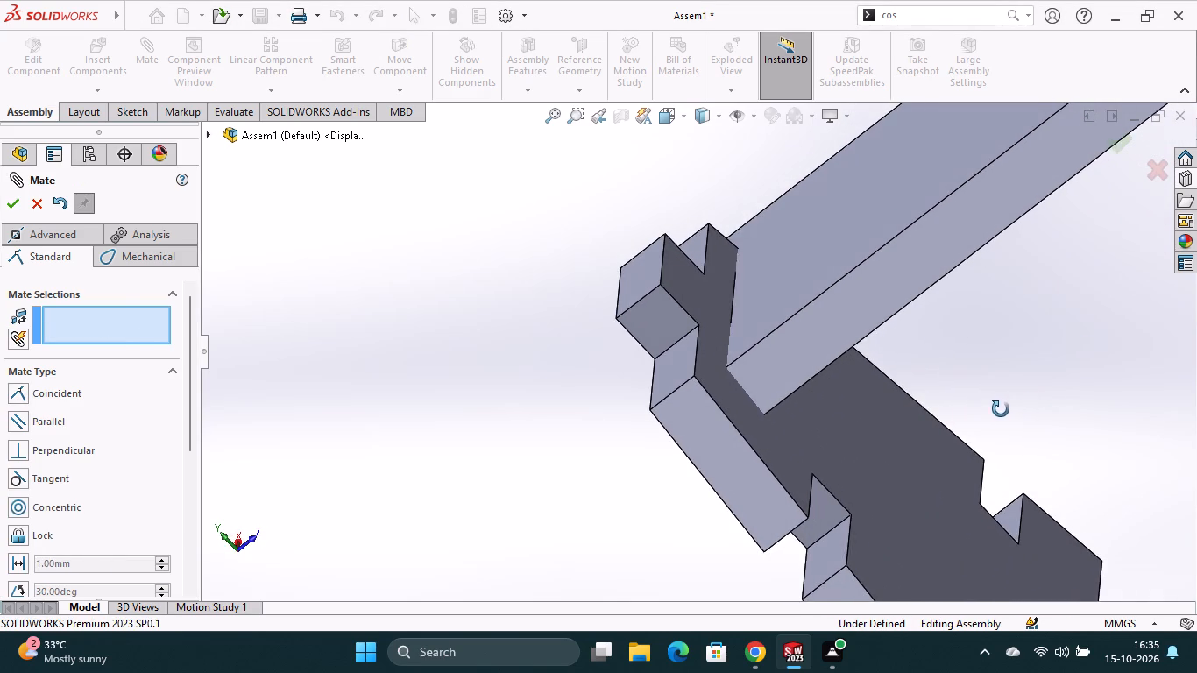
middle_drag(1001, 409, 998, 409)
middle_drag(1002, 403, 960, 321)
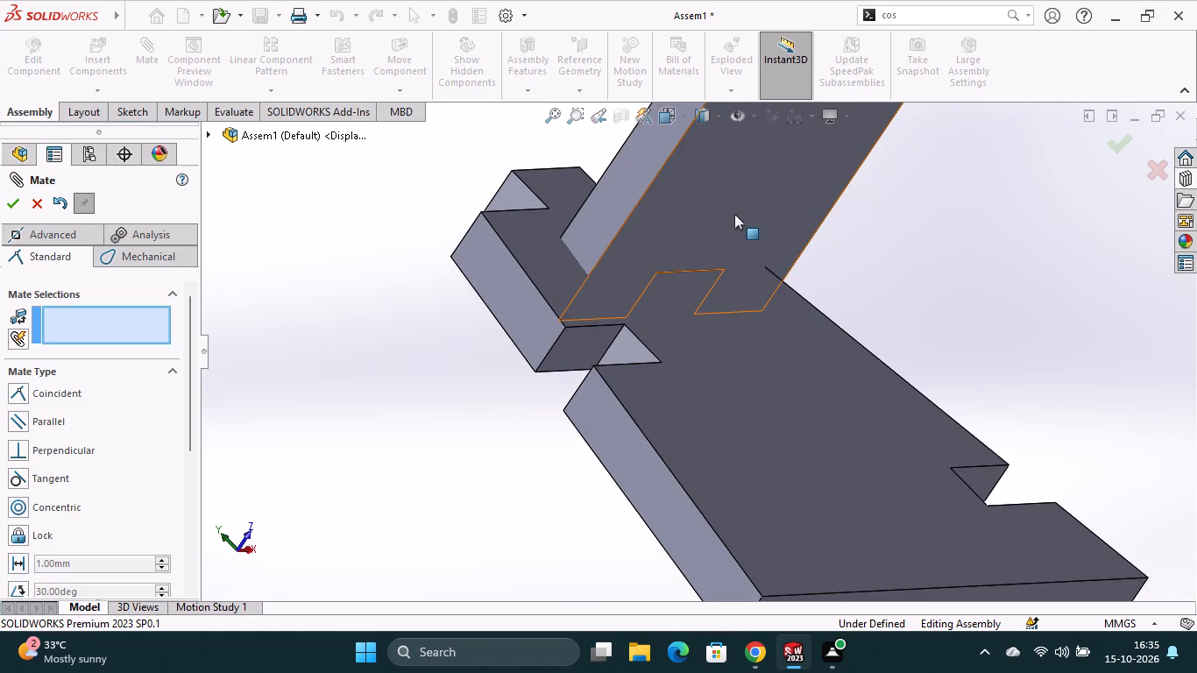
click(733, 211)
middle_drag(870, 261, 964, 315)
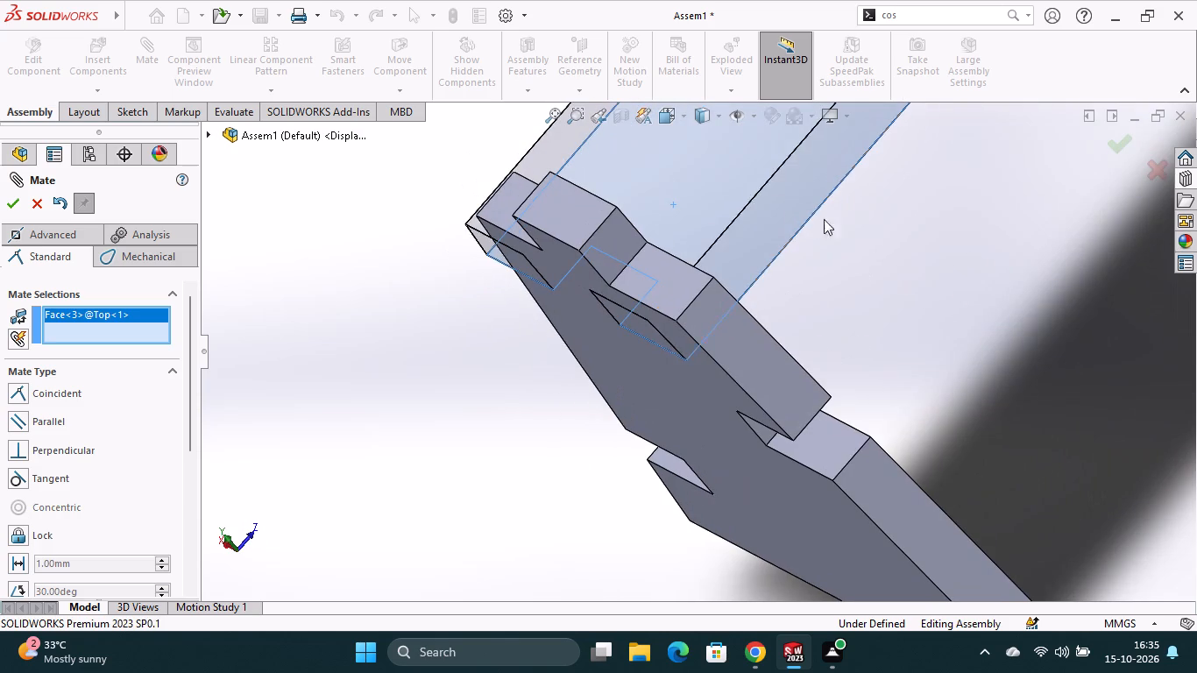
click(670, 280)
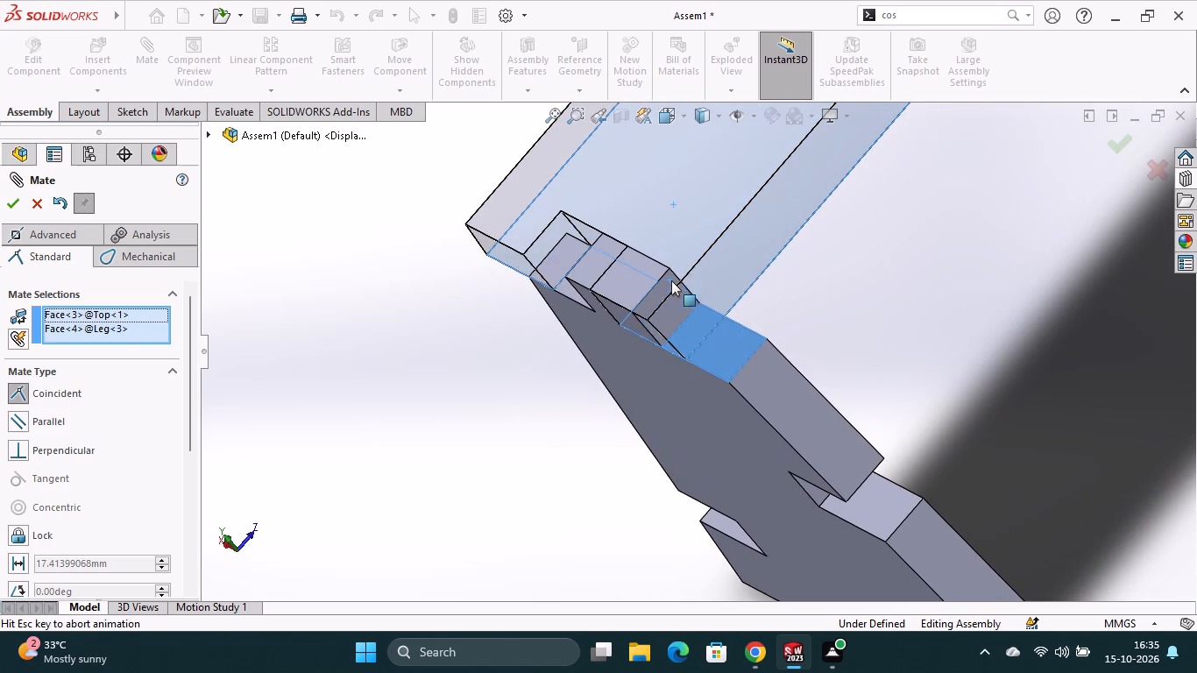
click(865, 263)
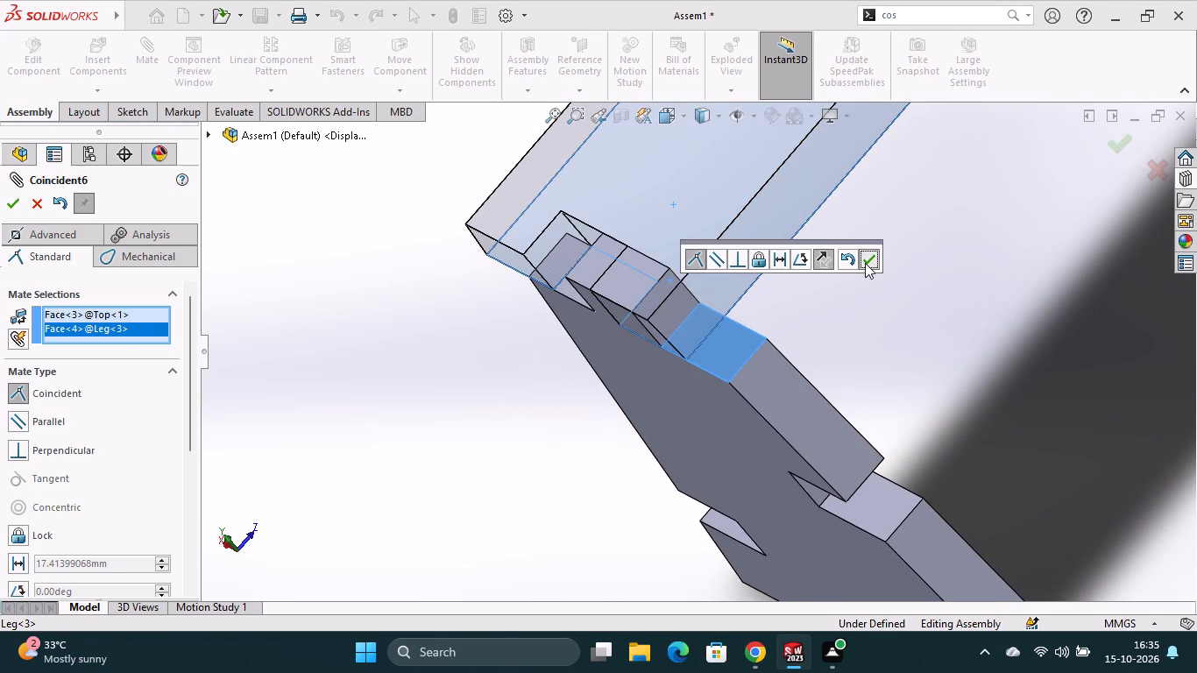
Add a coincident mate between the side face of the second Leg's upper tab and the matching side face of the Top's notch.
middle_drag(818, 288, 875, 320)
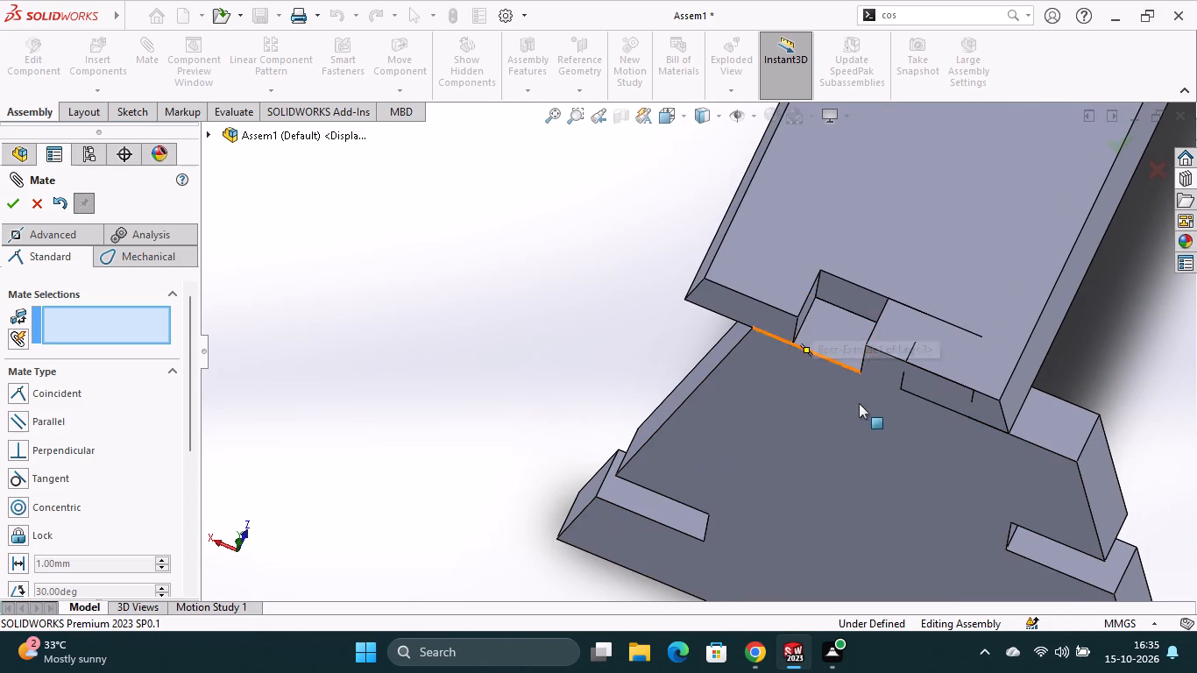
middle_drag(875, 421, 890, 364)
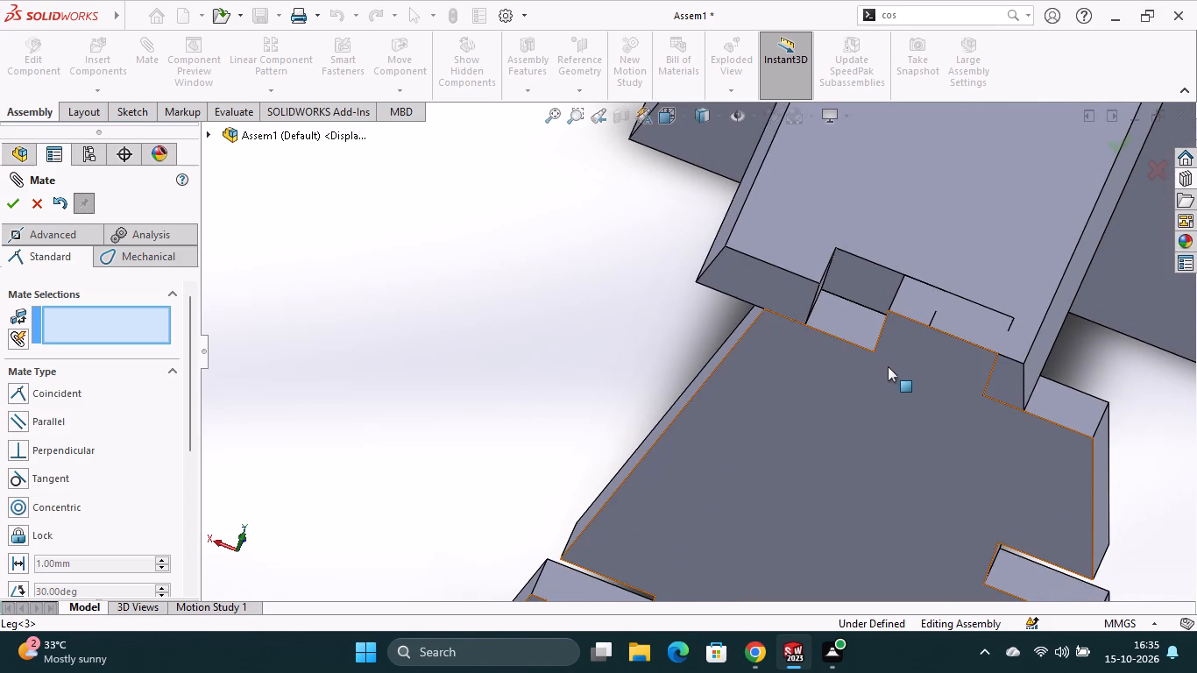
middle_drag(868, 399, 884, 423)
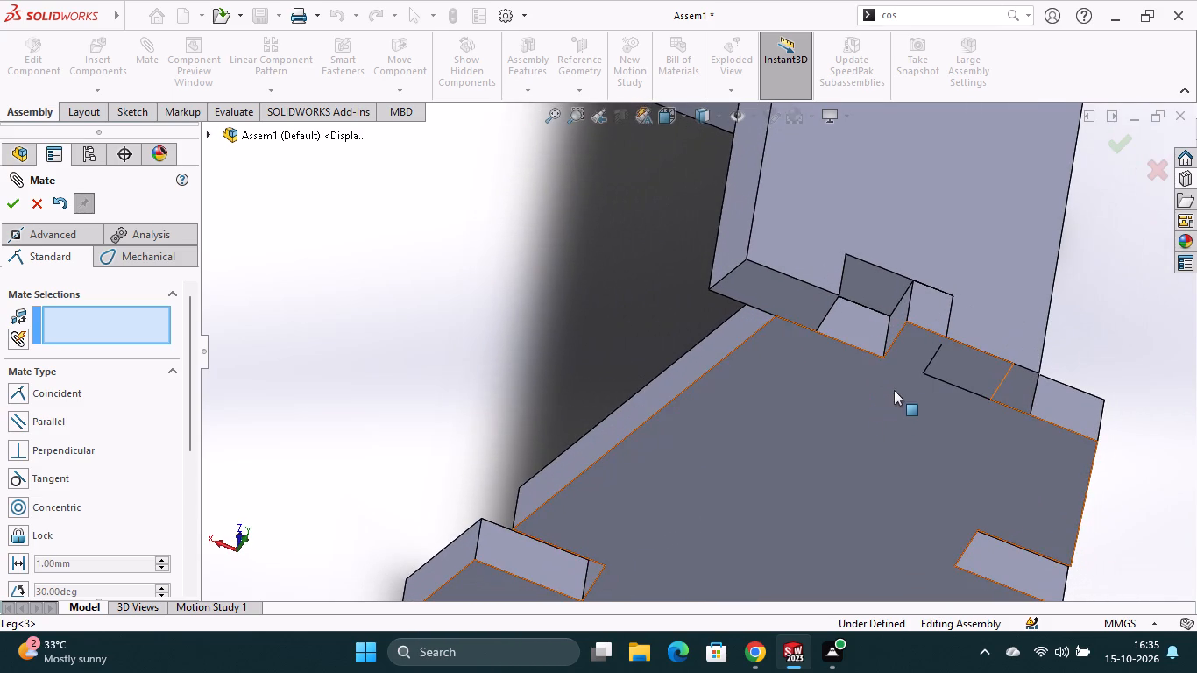
click(896, 315)
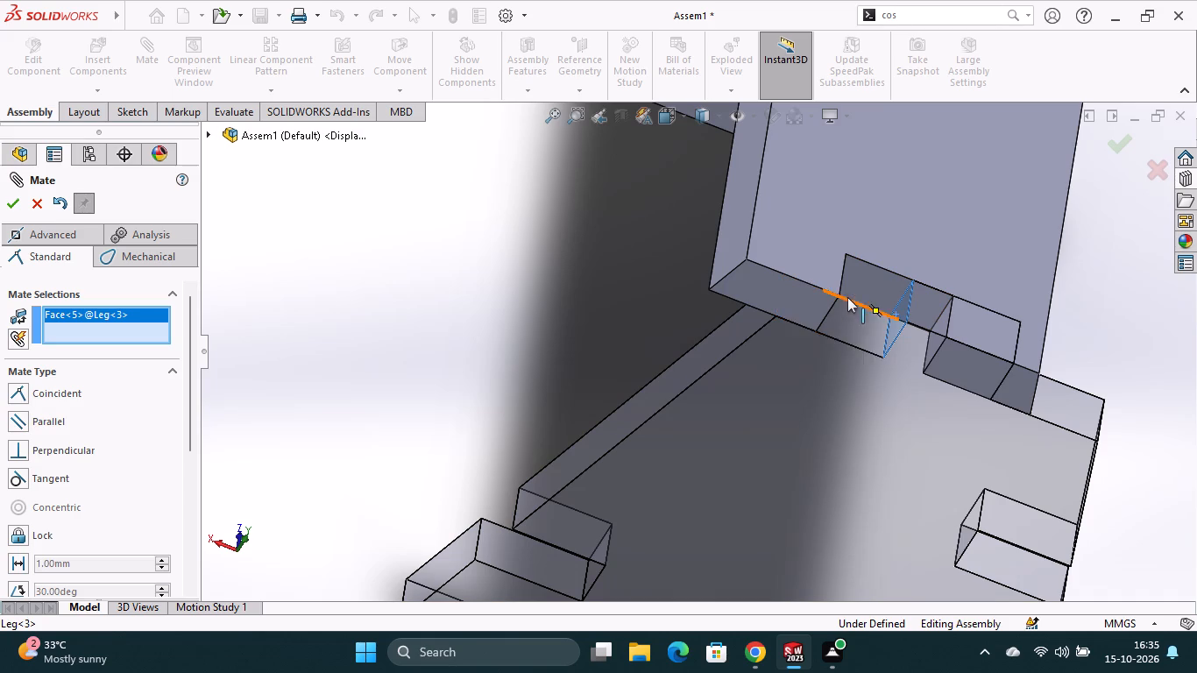
middle_drag(856, 395, 827, 401)
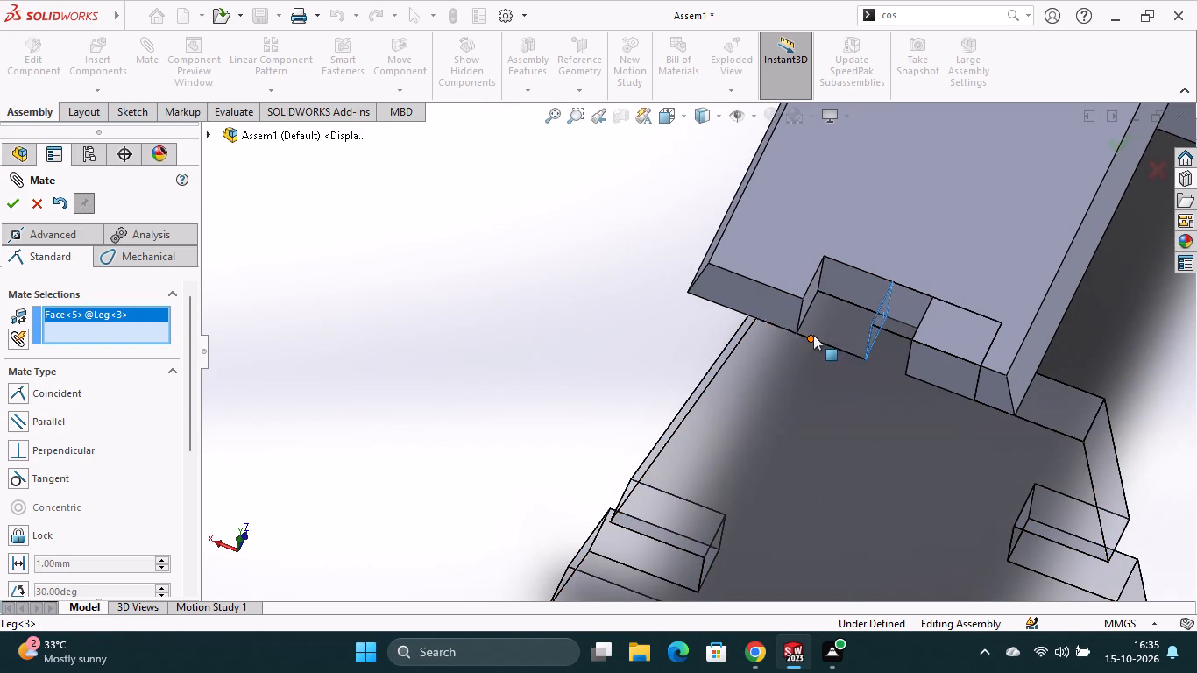
click(809, 298)
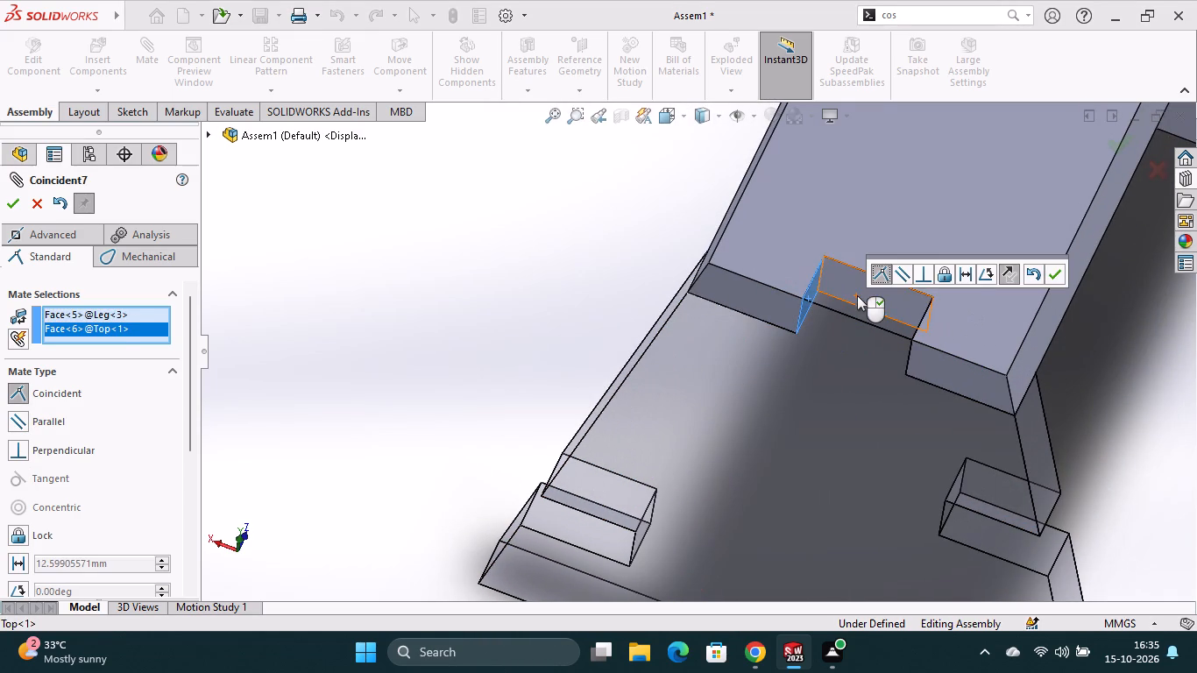
click(1052, 277)
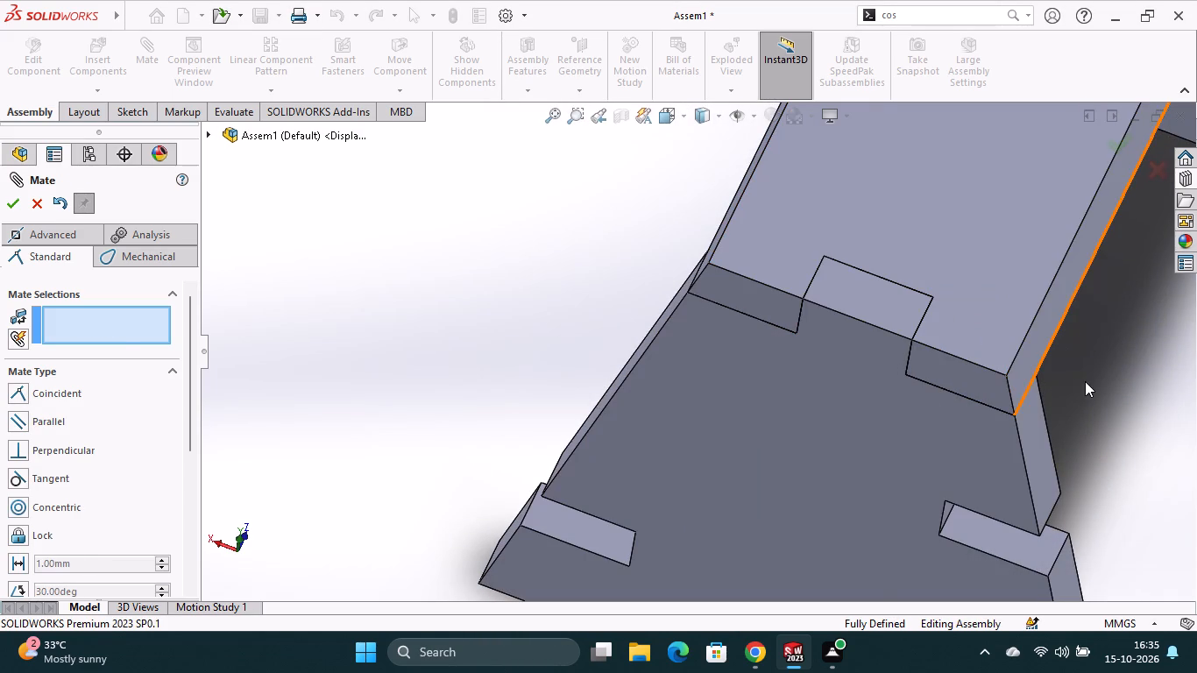
Examine the fit of the Top and both Legs from several angles, including the top and right views, and finish mating.
middle_drag(1085, 382, 1032, 360)
scroll(1082, 375, up, 6)
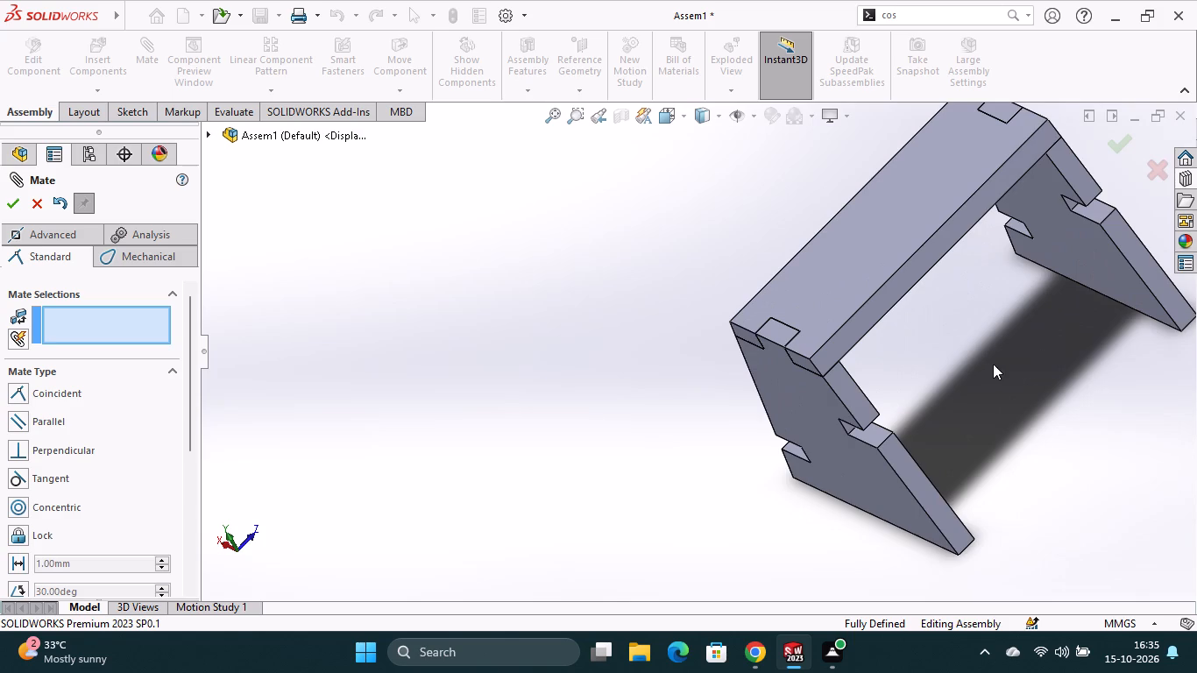
middle_drag(777, 499, 720, 449)
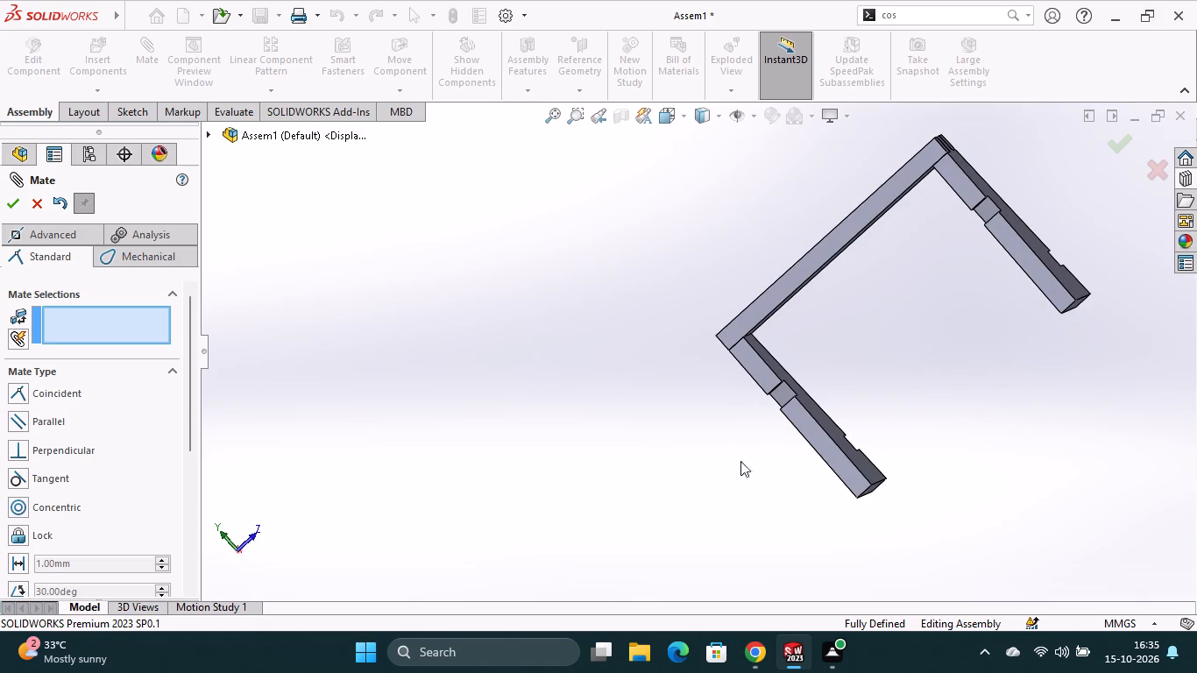
middle_drag(967, 341, 1017, 400)
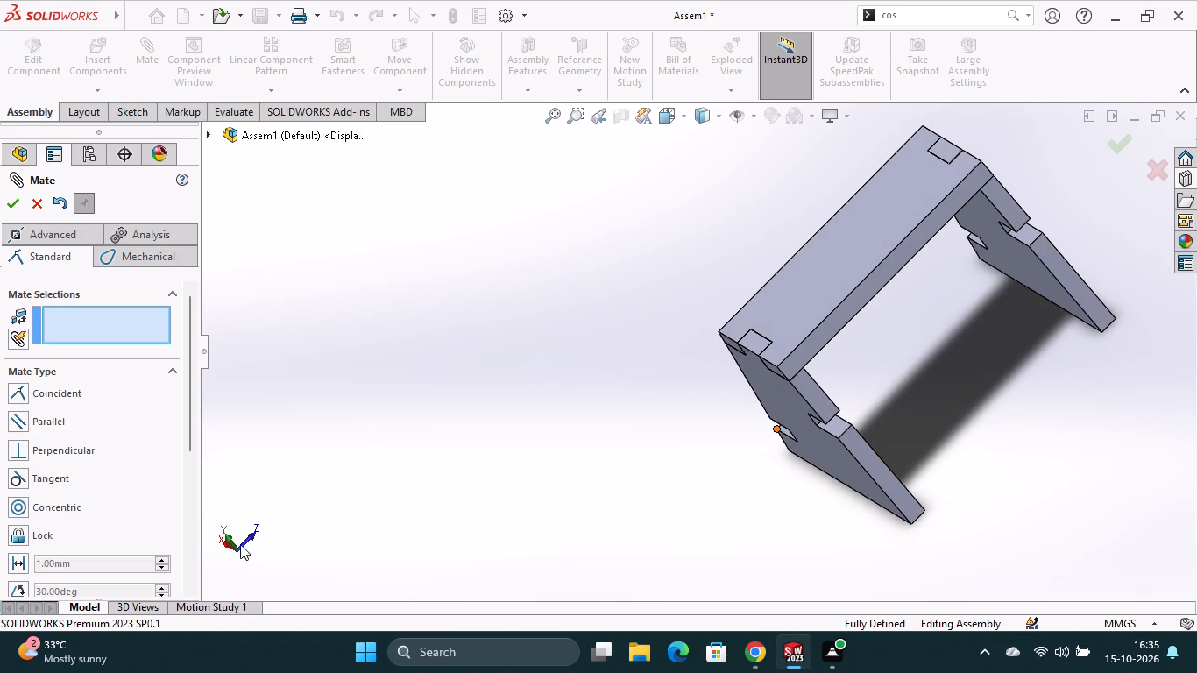
click(229, 538)
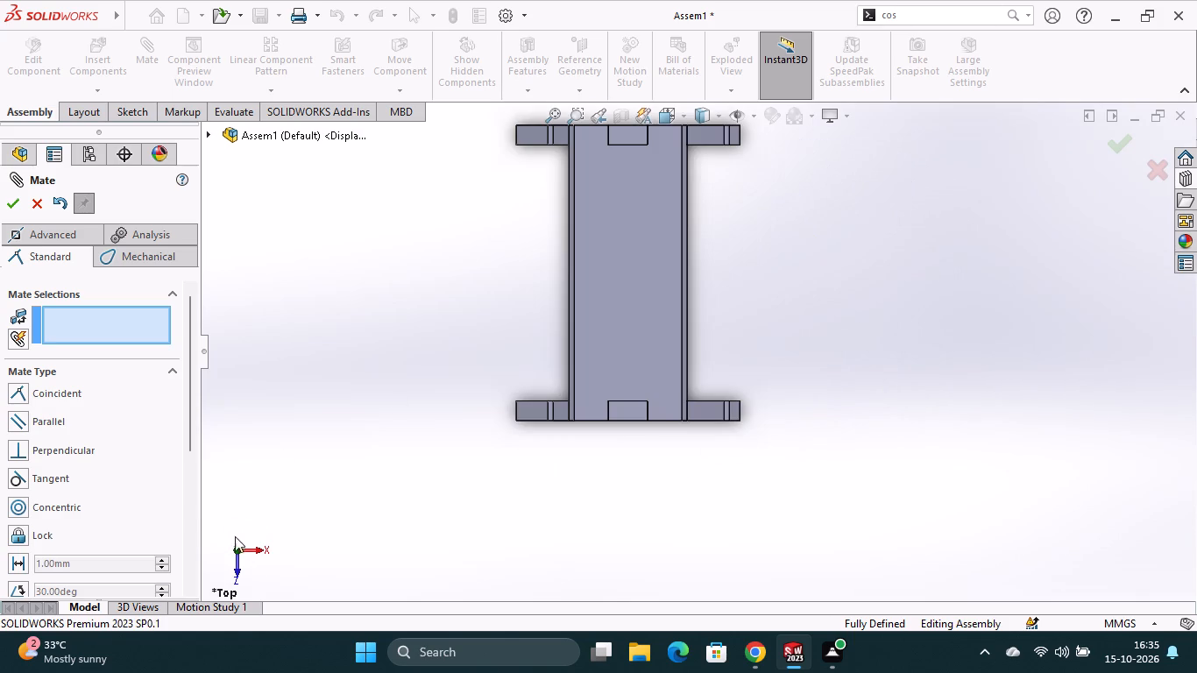
click(258, 549)
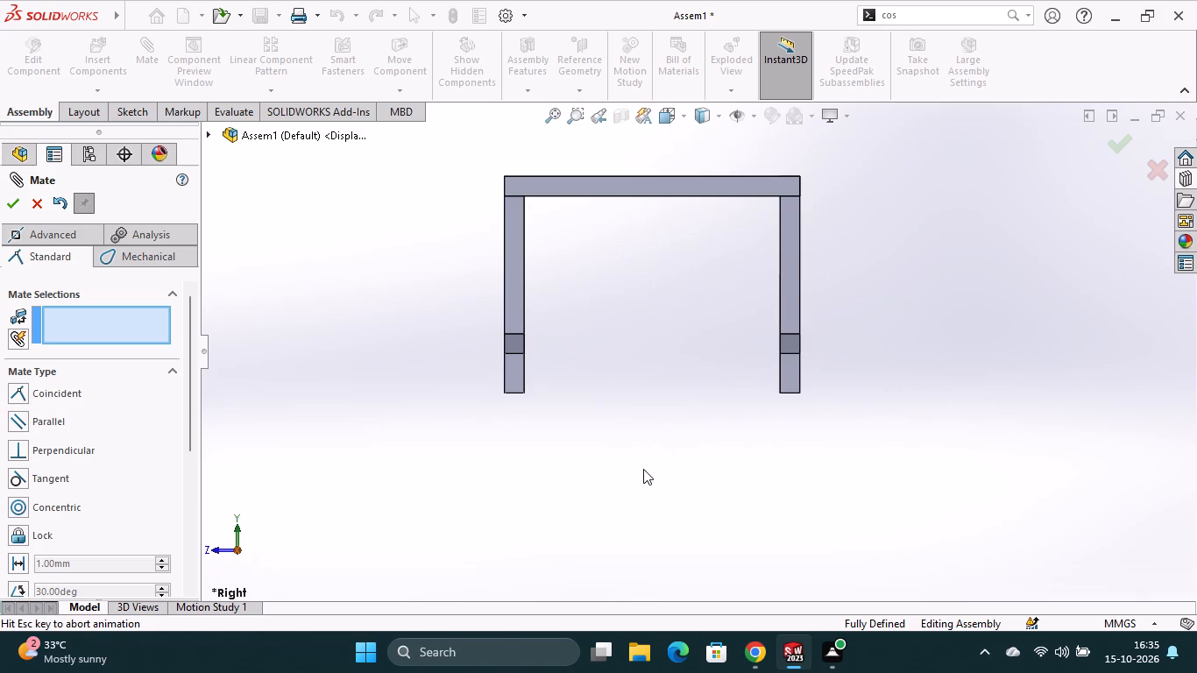
middle_drag(643, 469, 714, 492)
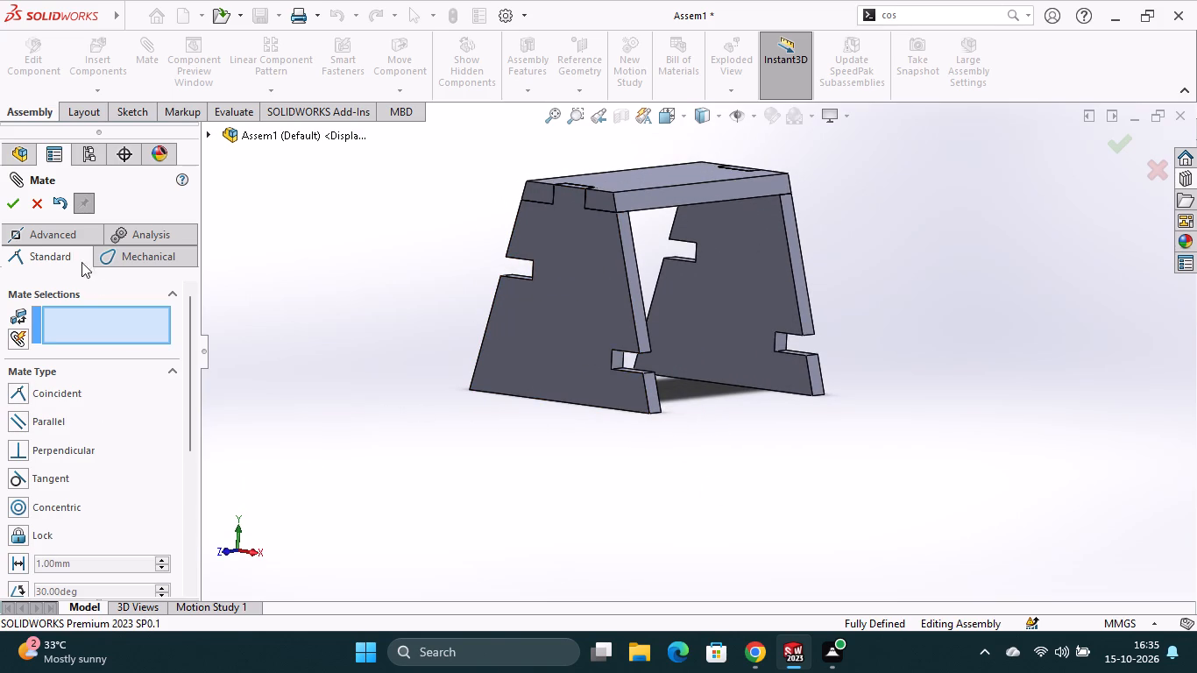
click(15, 208)
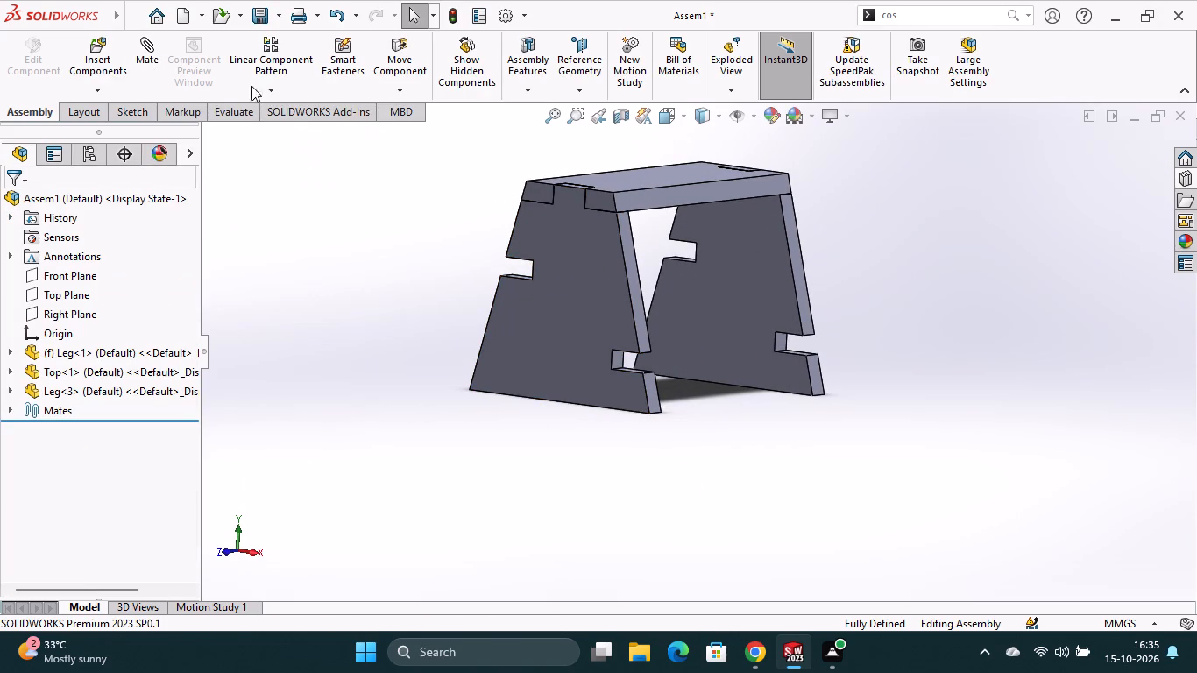
Insert the Step component, rotated in 90° increments to lie flat with its notches facing the Legs, and place it below the assembly.
click(102, 94)
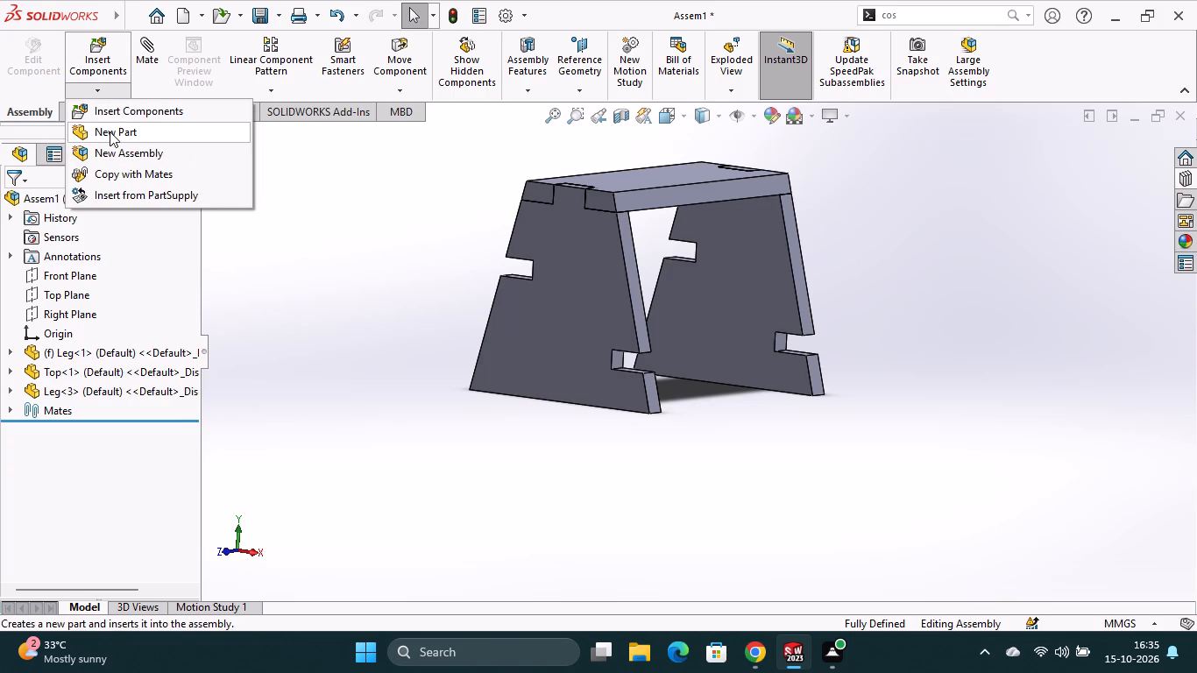
click(131, 117)
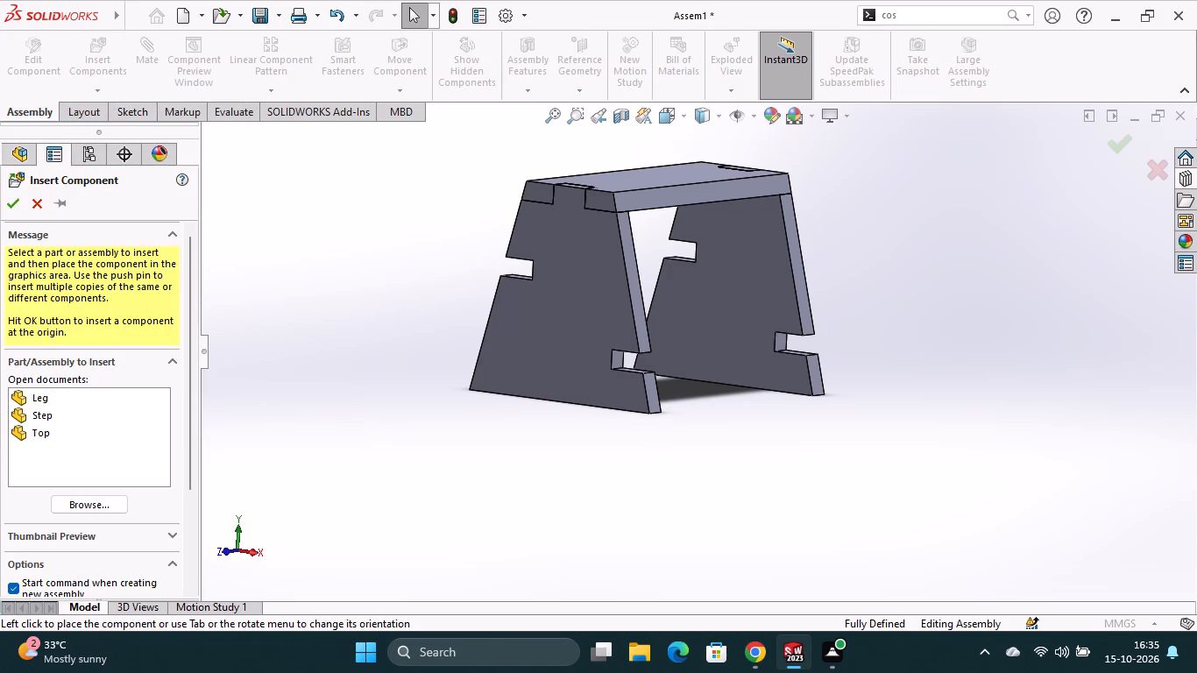
click(47, 415)
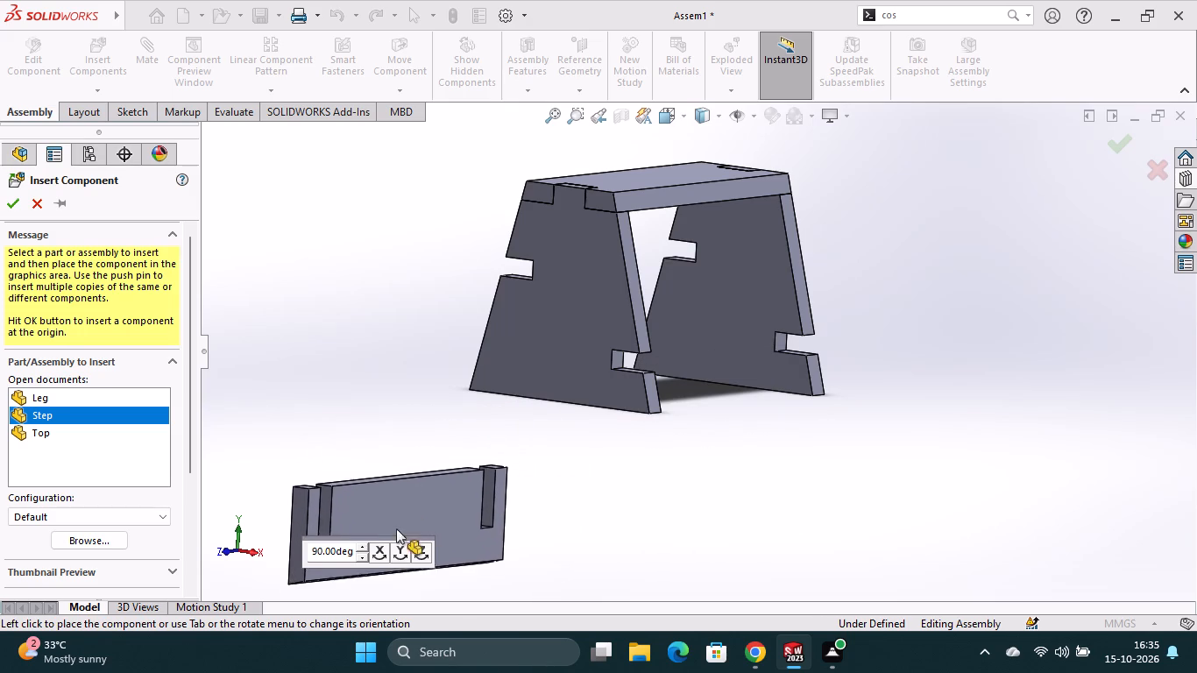
click(383, 549)
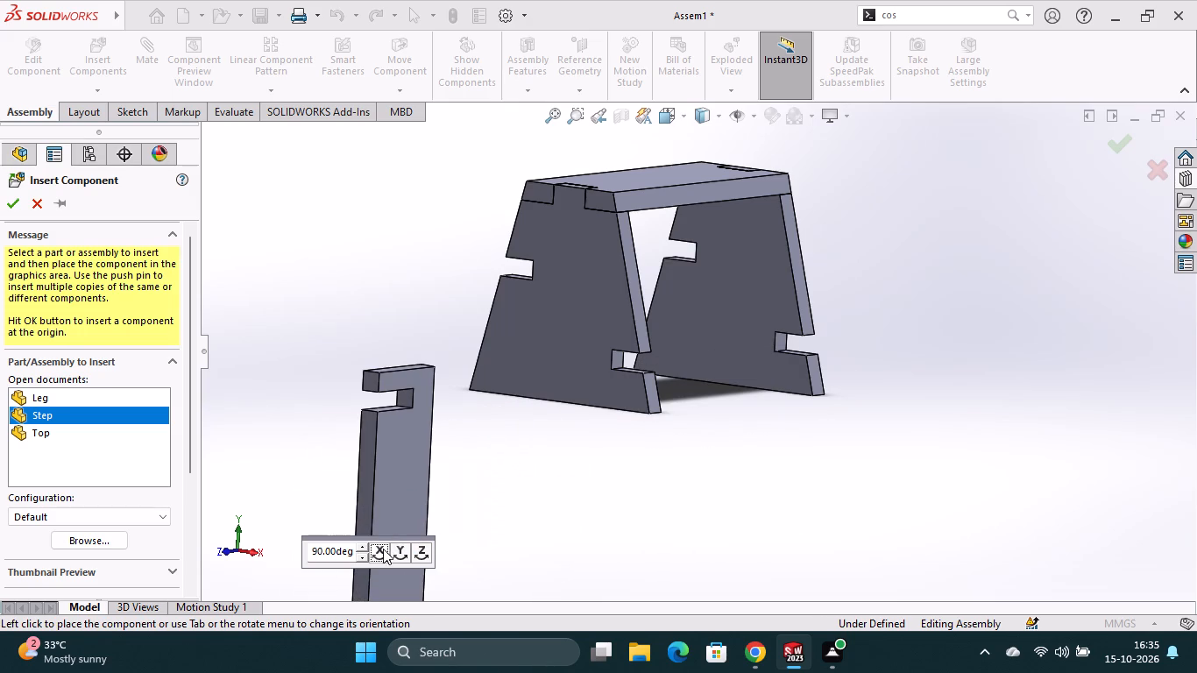
click(383, 549)
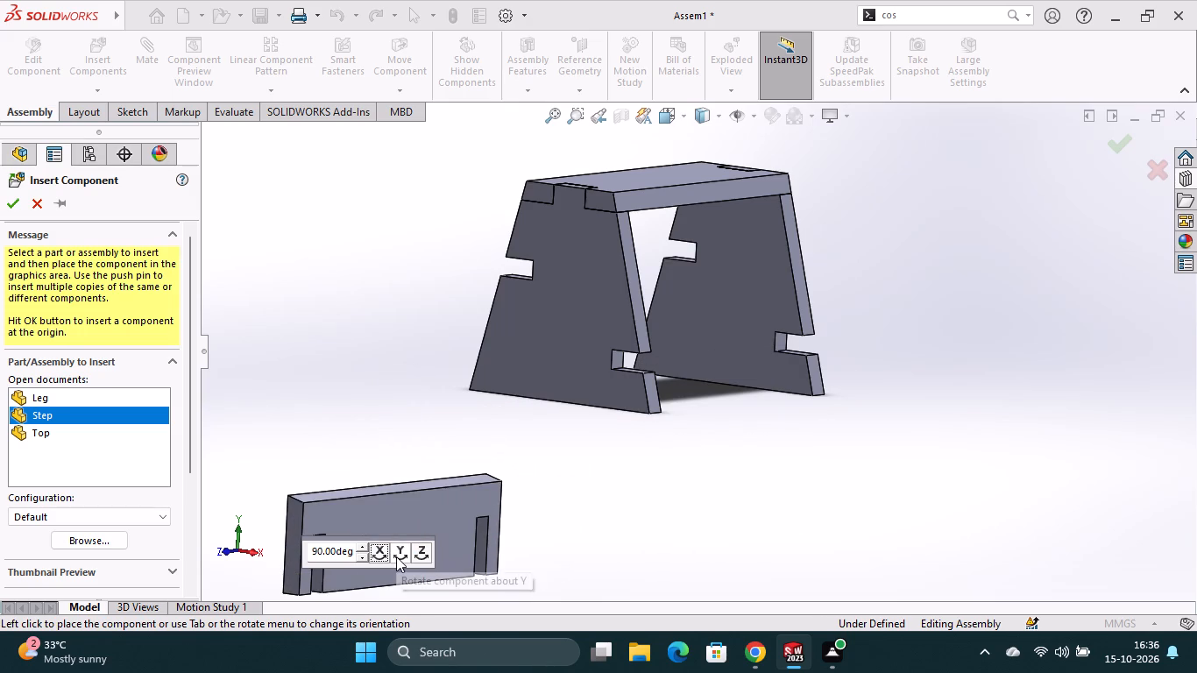
click(396, 556)
click(397, 556)
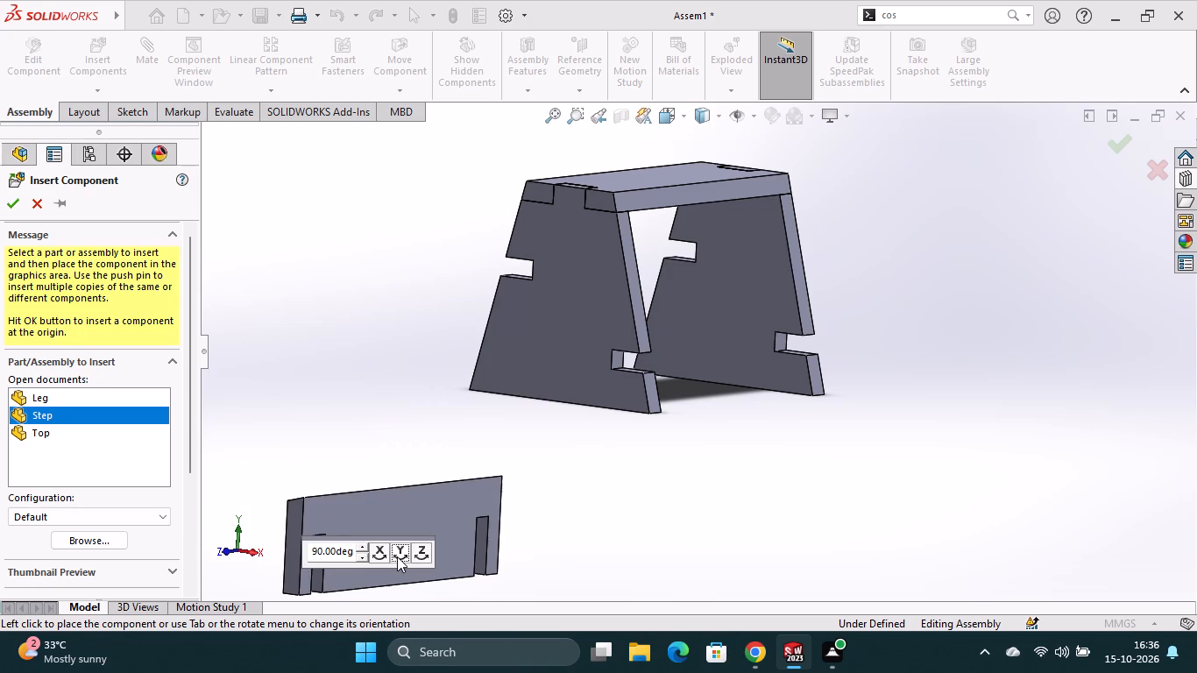
click(422, 557)
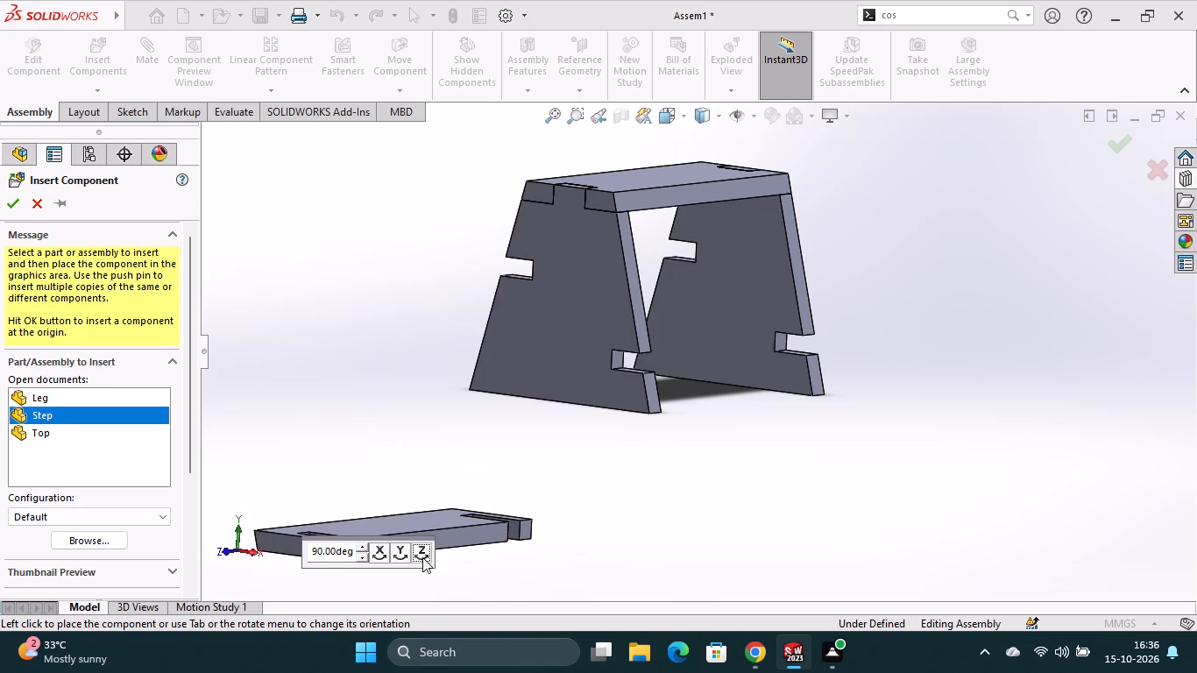
click(404, 557)
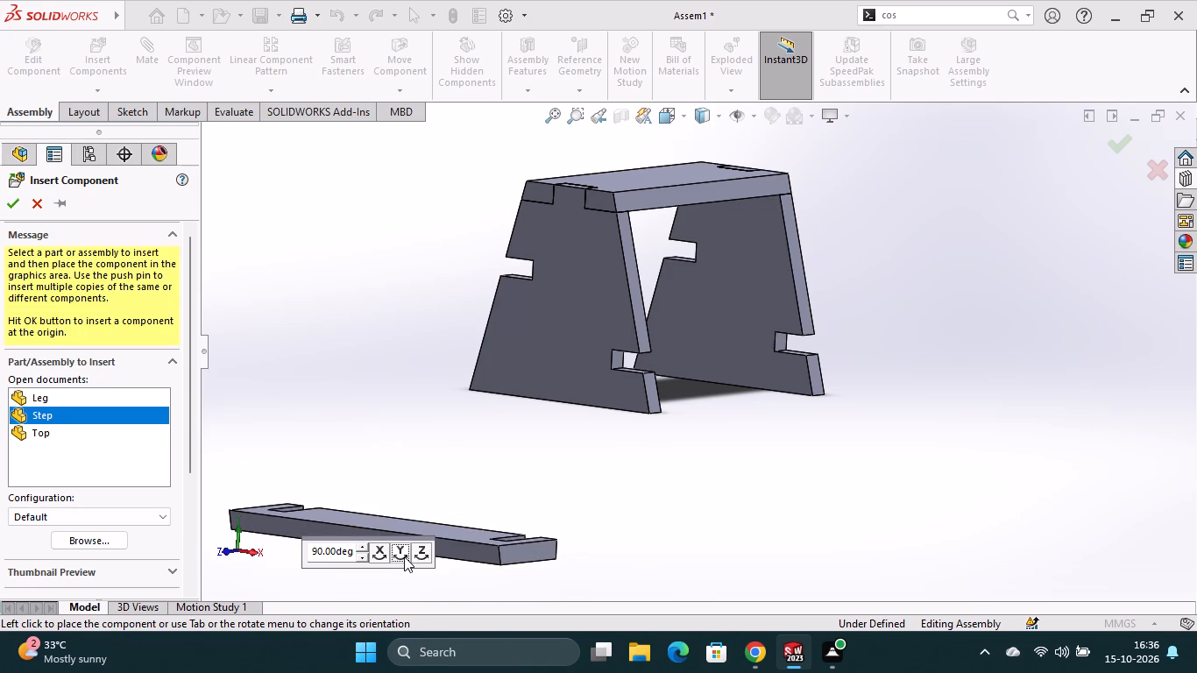
click(404, 556)
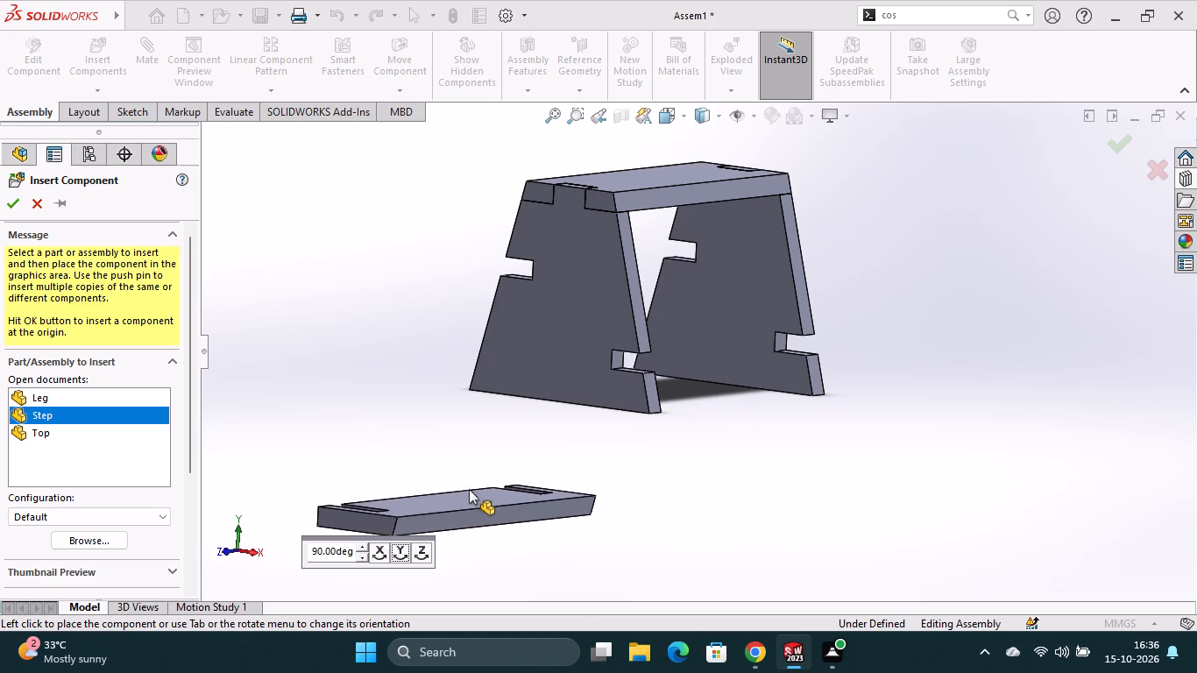
click(383, 556)
click(383, 556)
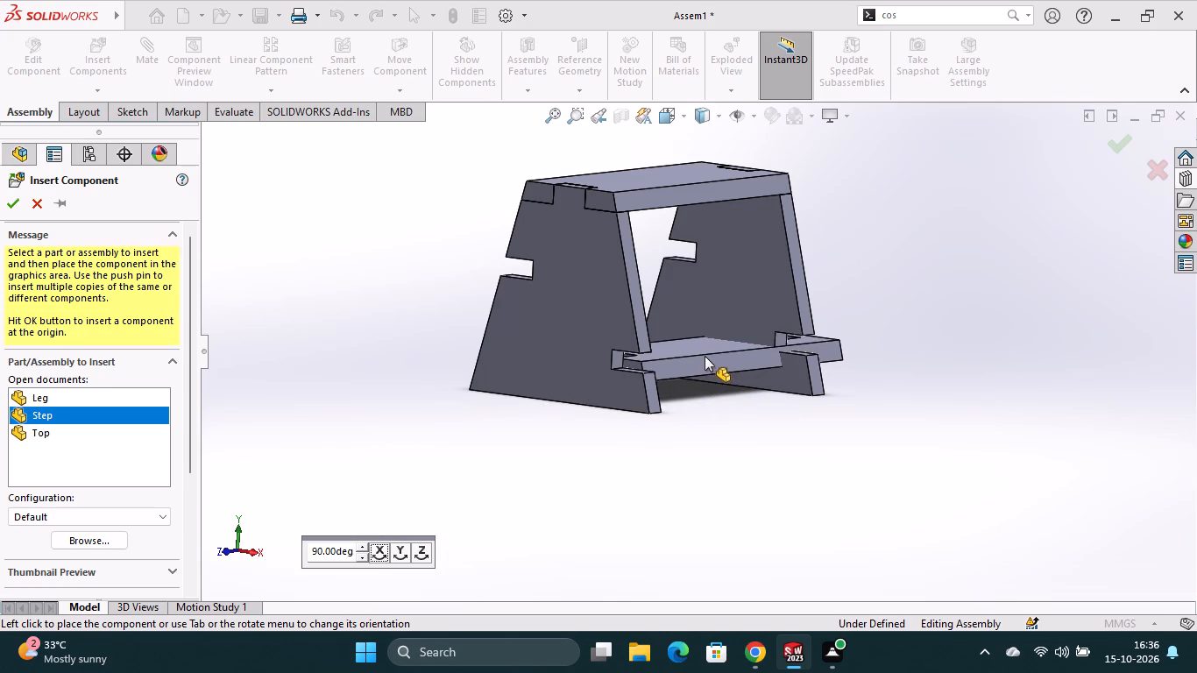
click(749, 520)
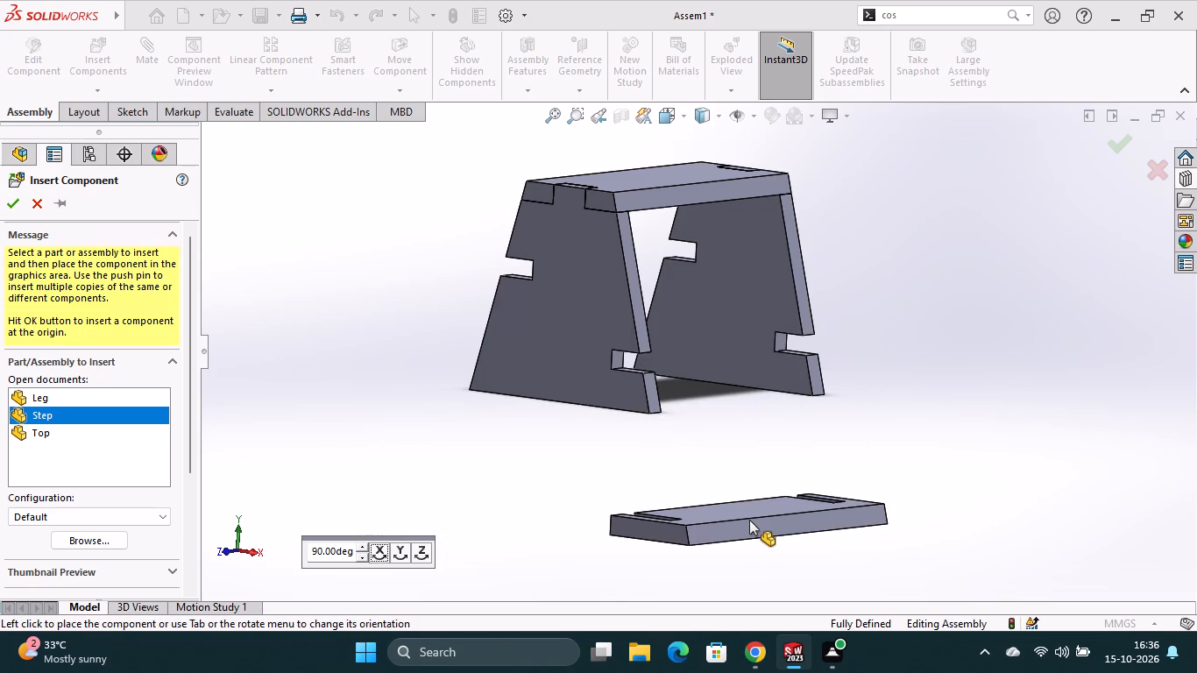
Move the Step up beside the Legs, just outside their lower notches.
scroll(755, 417, down, 2)
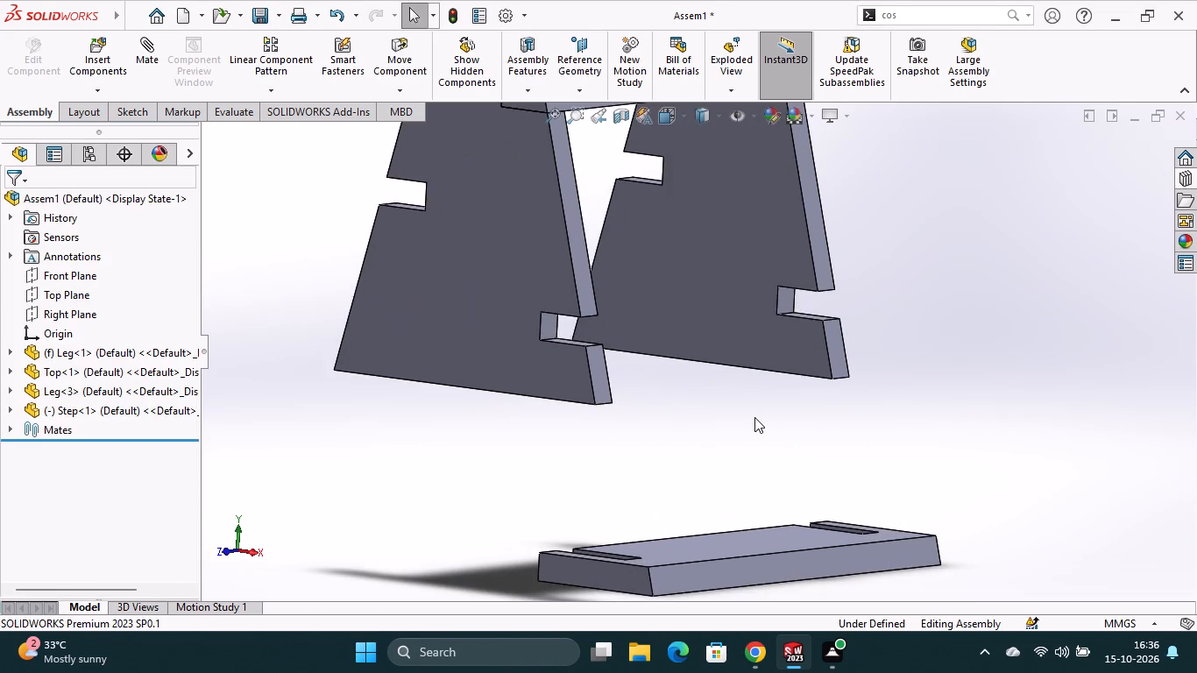
middle_drag(754, 417, 701, 443)
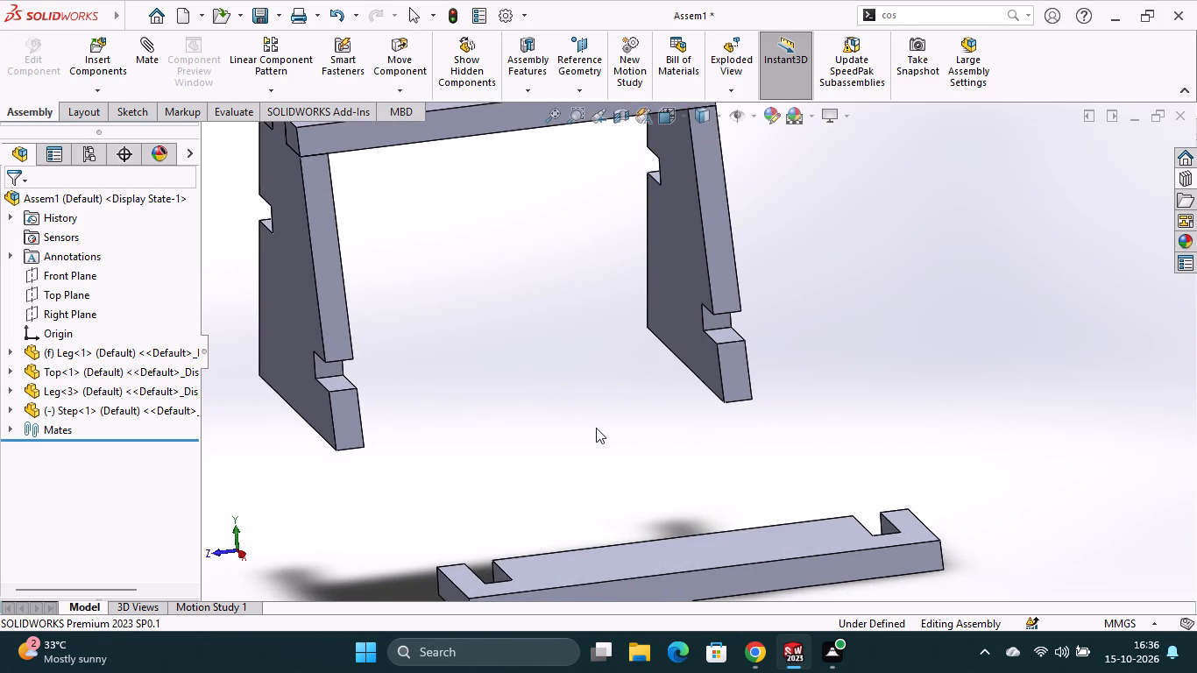
middle_drag(585, 478, 630, 437)
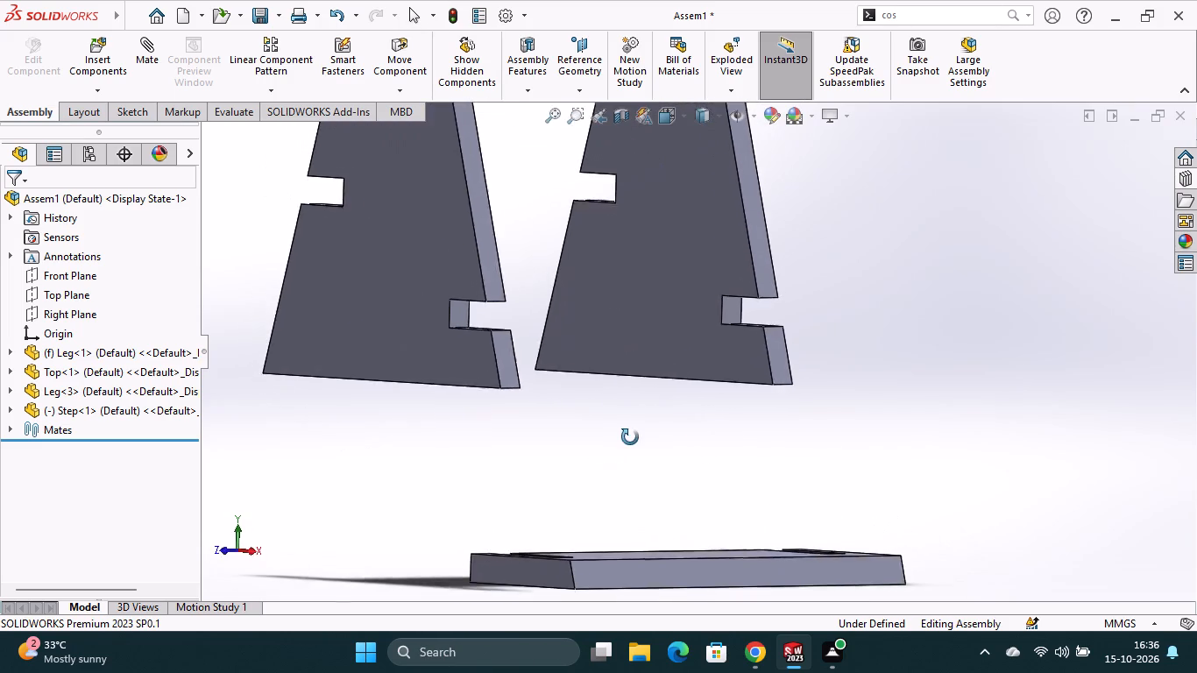
middle_drag(630, 437, 654, 464)
drag(727, 538, 811, 497)
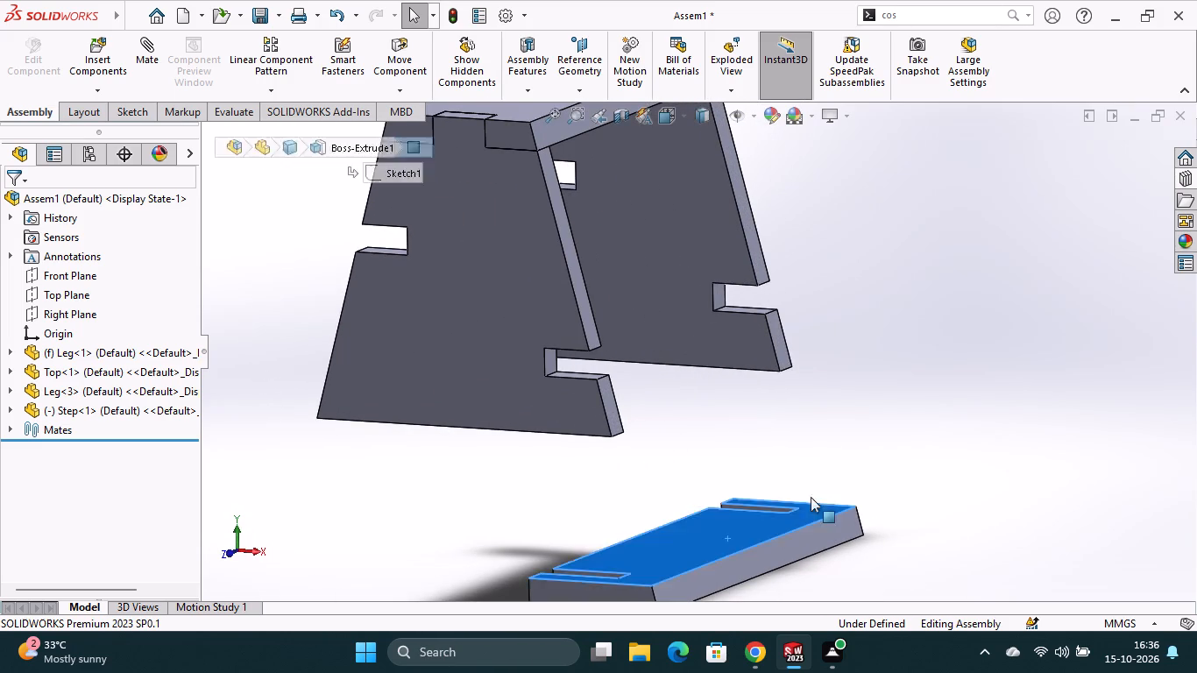
drag(811, 497, 991, 302)
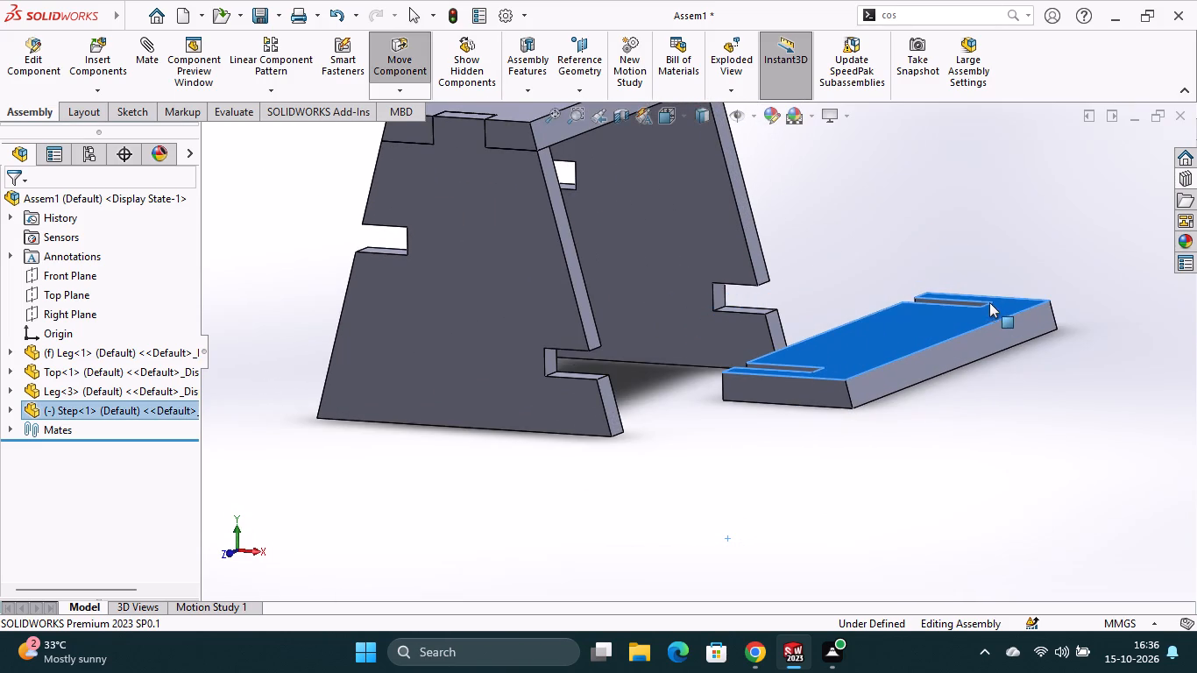
Add a coincident mate between the inner end face of the first Leg's lower notch and the inner end face of the Step's matching notch.
middle_drag(797, 308, 789, 322)
scroll(797, 308, down, 1)
scroll(789, 322, up, 1)
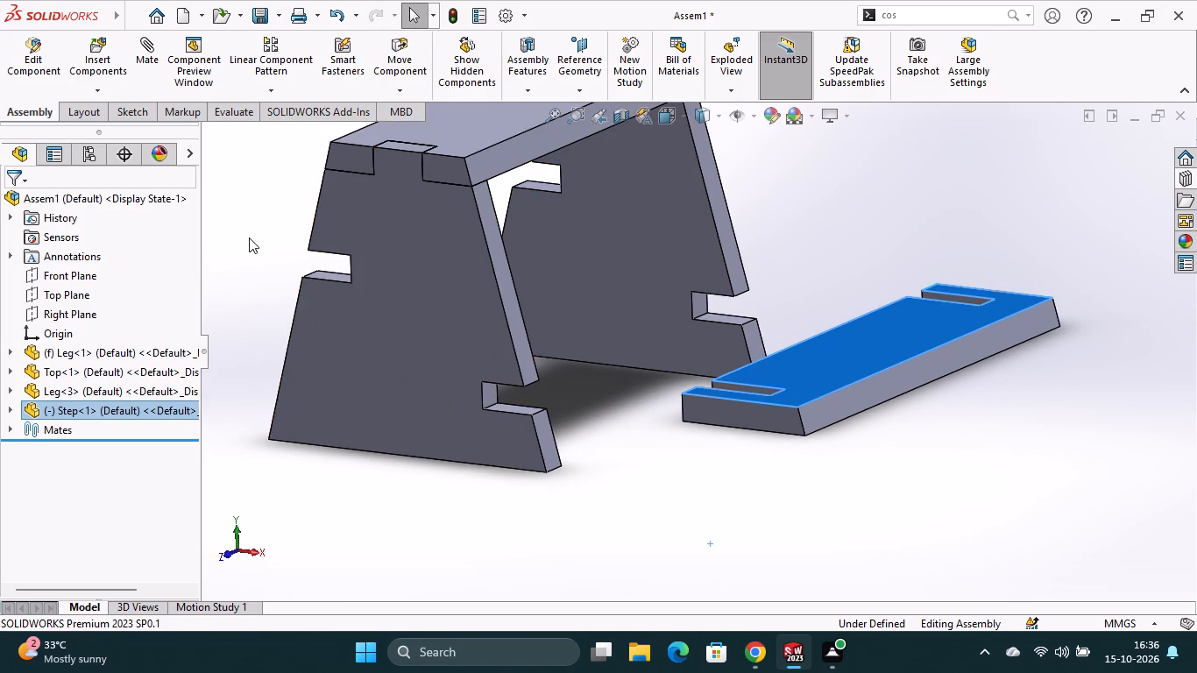
click(152, 59)
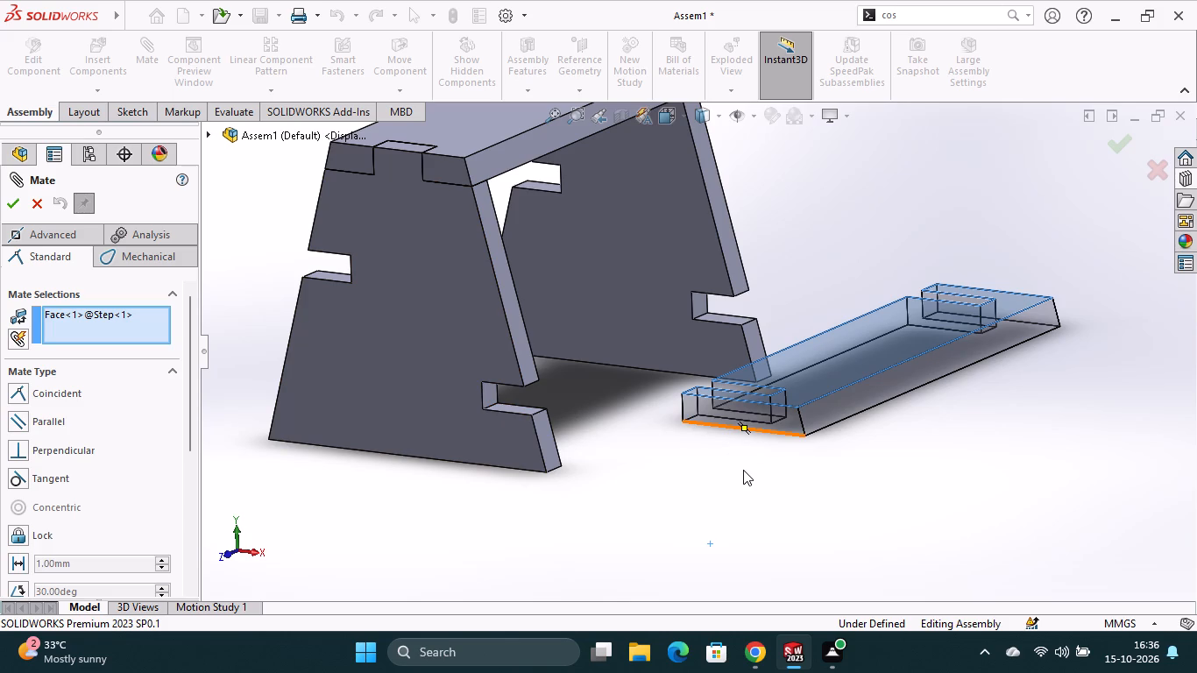
key(Escape)
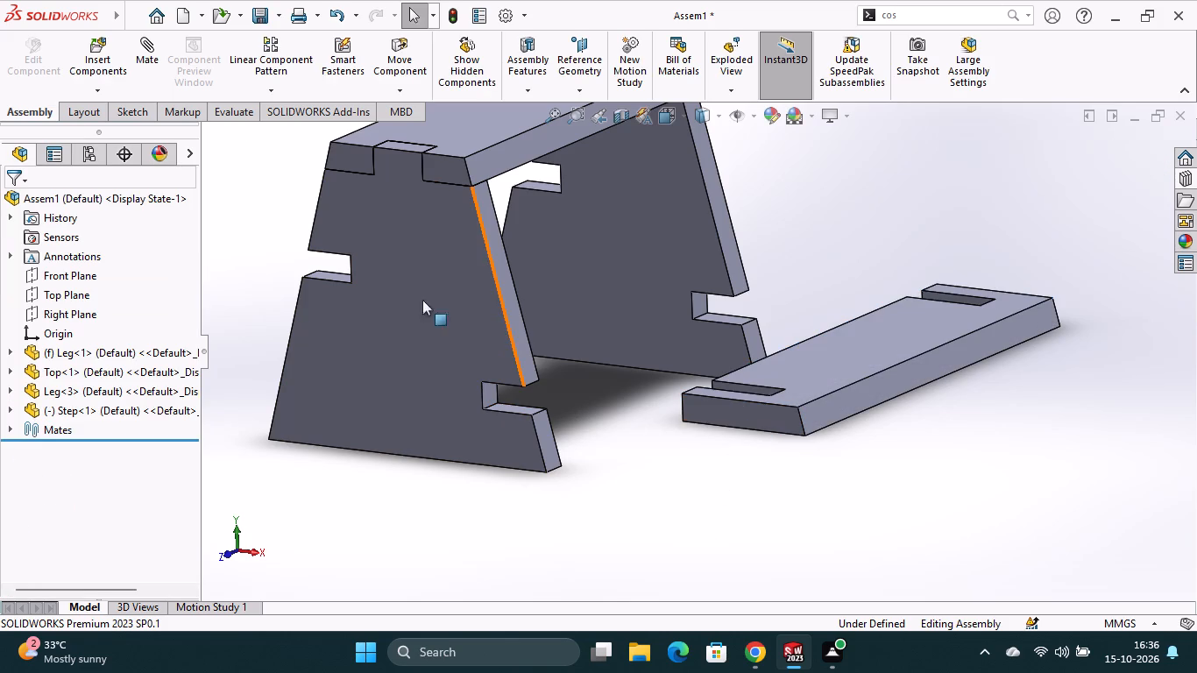
click(151, 70)
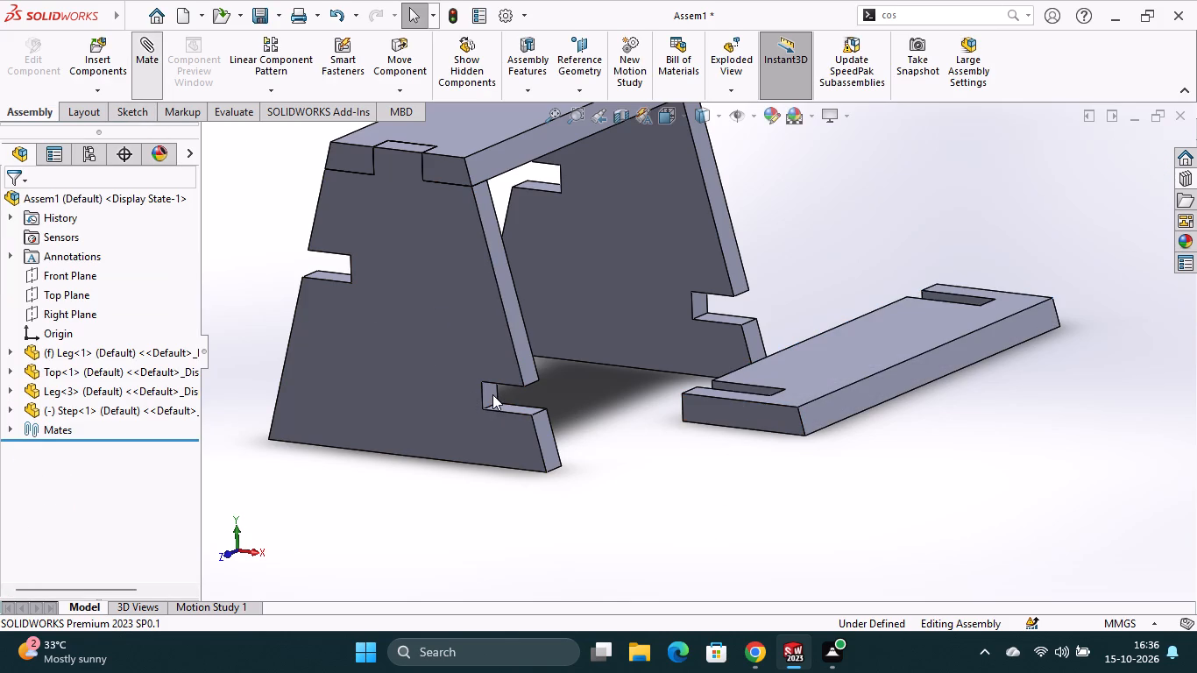
click(490, 394)
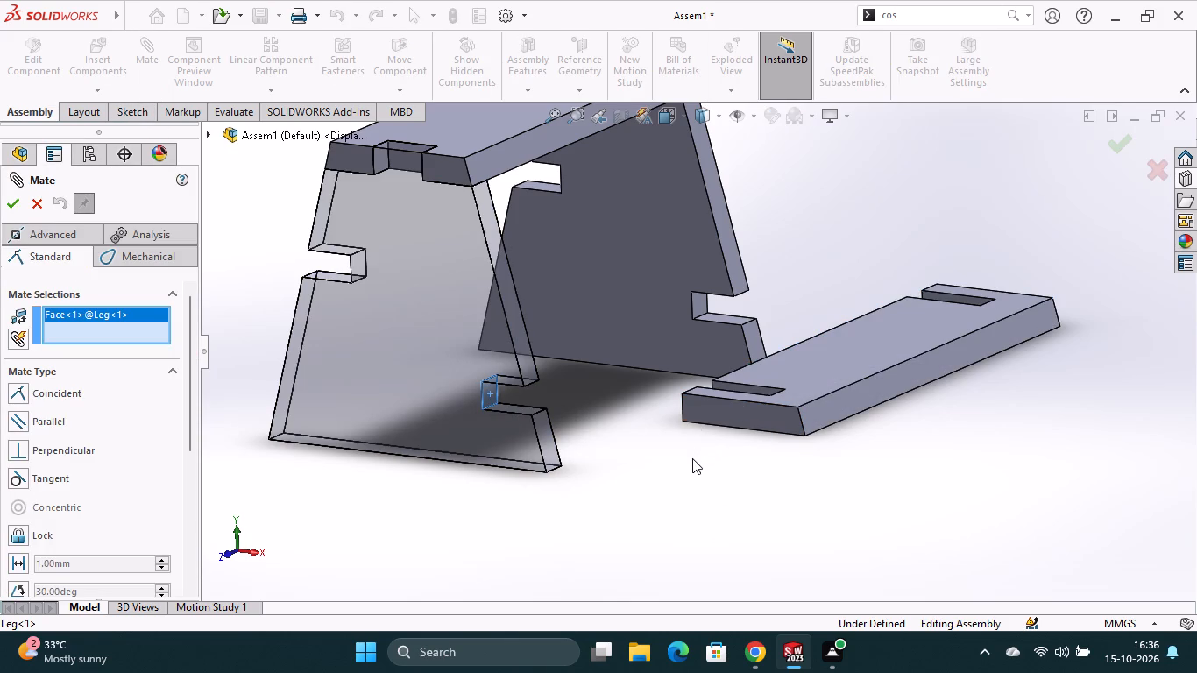
middle_drag(692, 461, 751, 502)
middle_drag(431, 483, 444, 506)
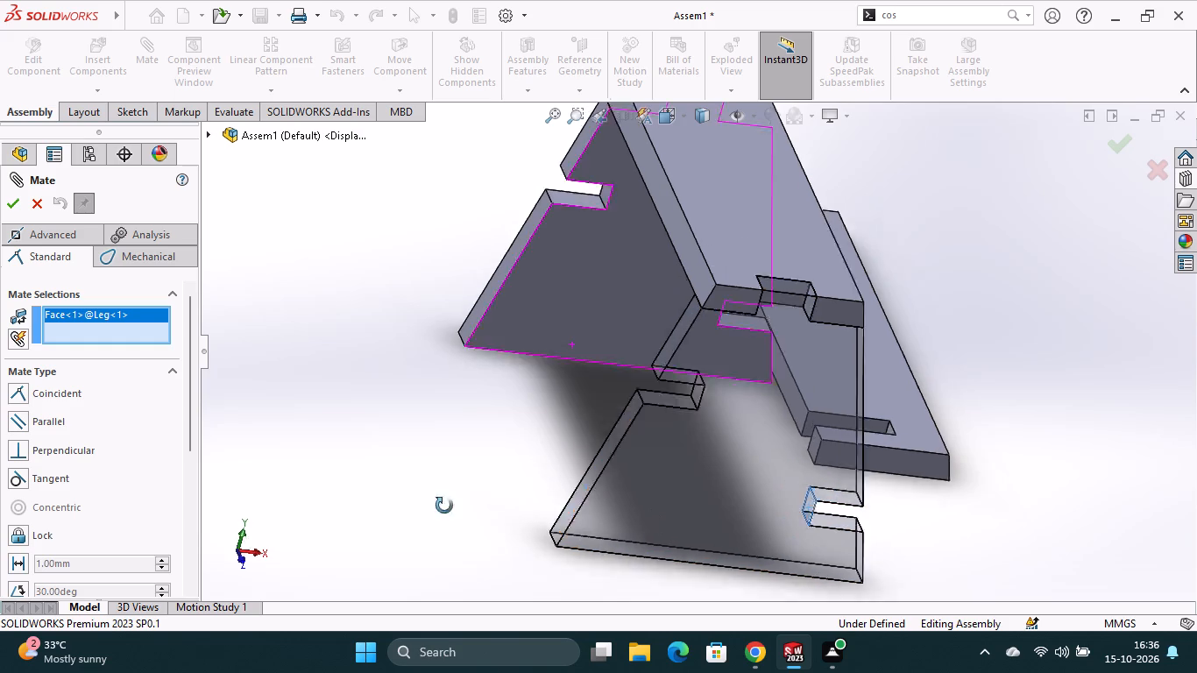
middle_drag(444, 506, 524, 536)
click(671, 406)
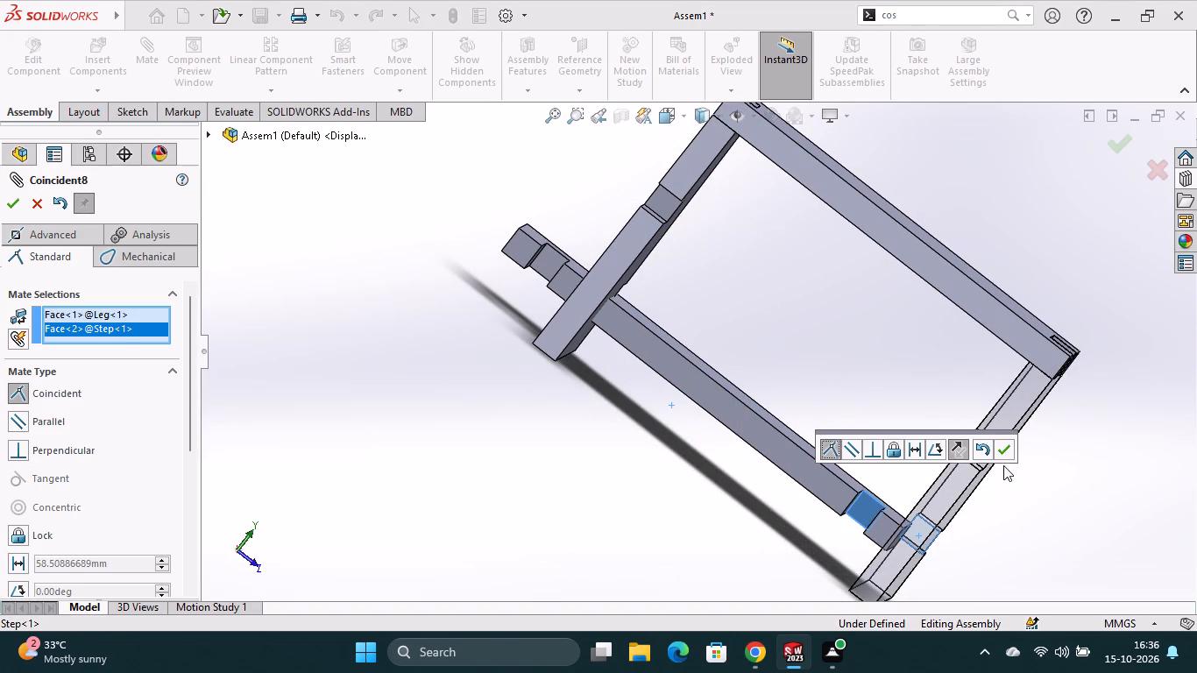
click(1002, 449)
Add a coincident mate between the side face of the Step's notch and the outer face of the first Leg.
middle_drag(1007, 528, 872, 552)
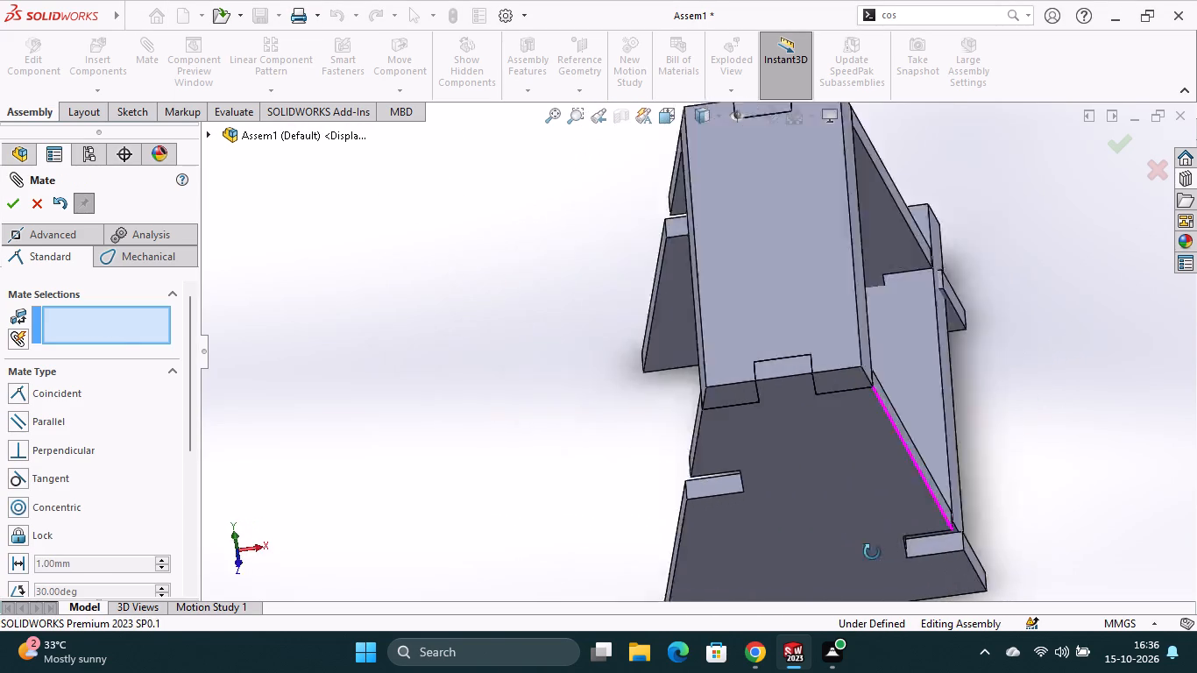
middle_drag(872, 552, 839, 552)
scroll(853, 551, up, 4)
middle_drag(859, 534, 771, 536)
middle_drag(808, 479, 844, 537)
middle_drag(829, 487, 840, 508)
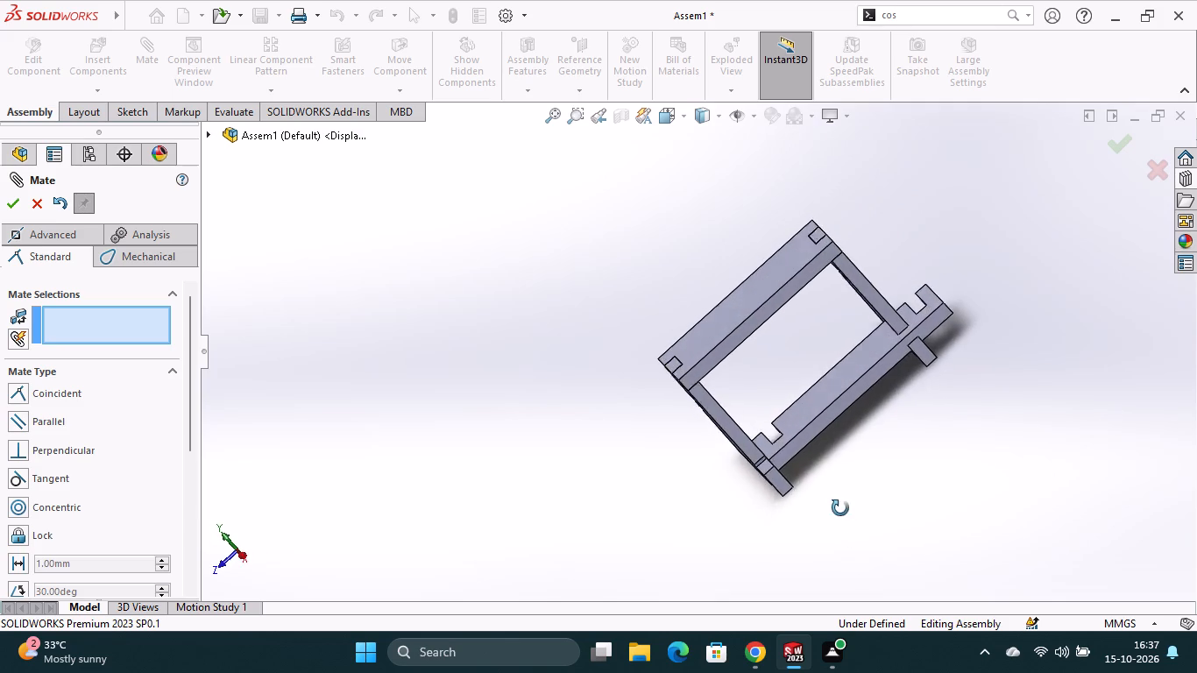
middle_drag(840, 508, 846, 514)
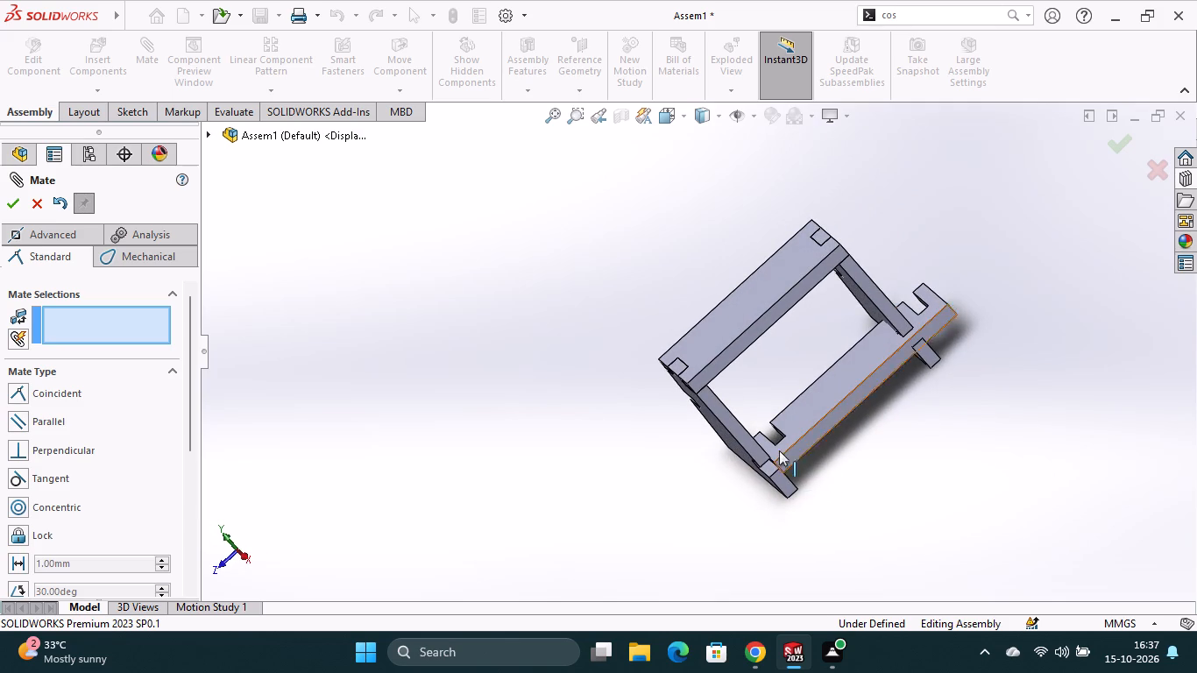
middle_drag(702, 507, 826, 532)
middle_drag(717, 498, 791, 549)
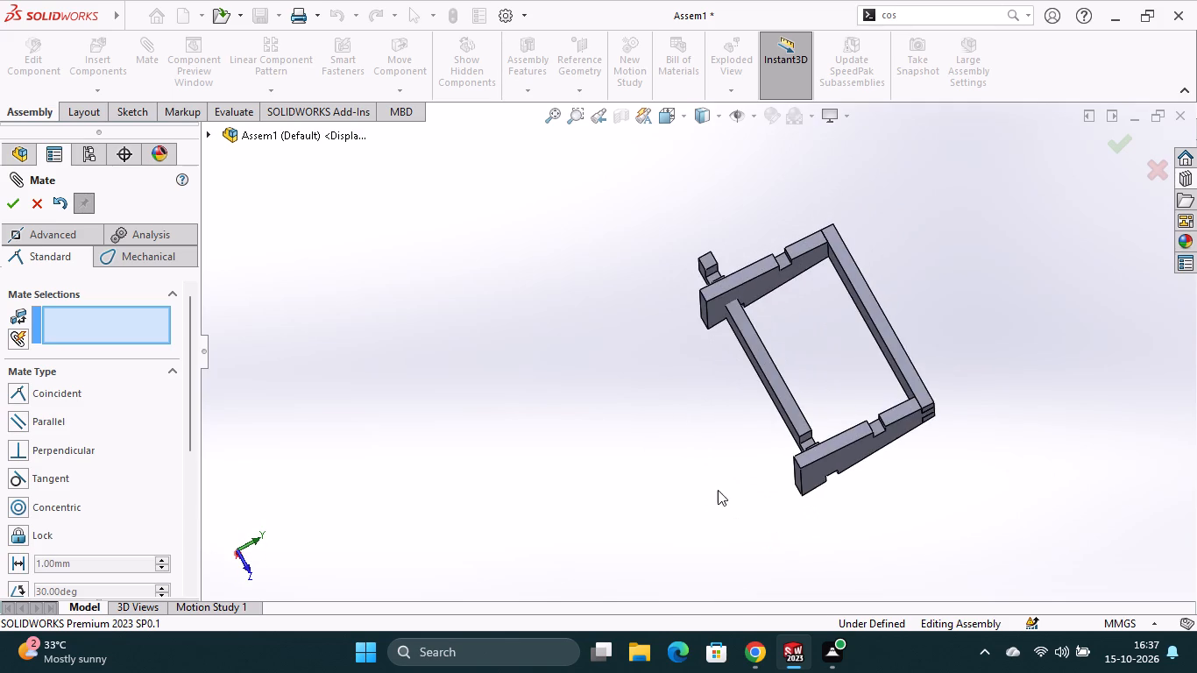
middle_drag(710, 482, 742, 553)
middle_drag(762, 462, 744, 523)
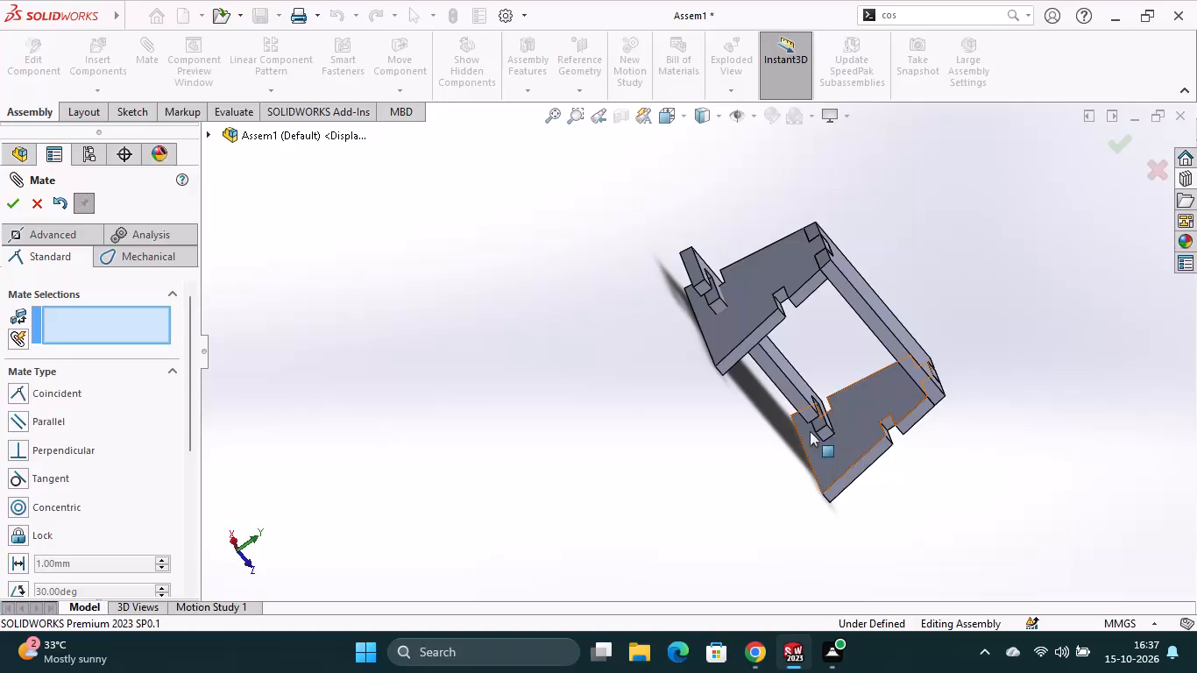
click(819, 420)
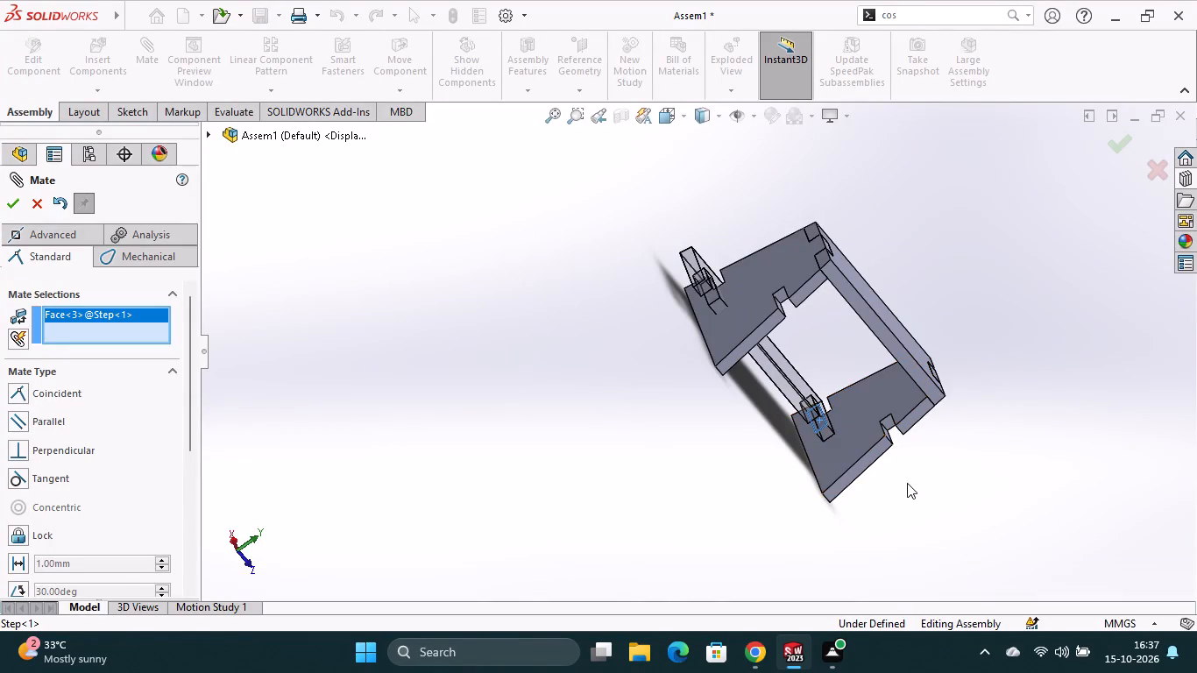
middle_drag(907, 485, 831, 482)
click(889, 441)
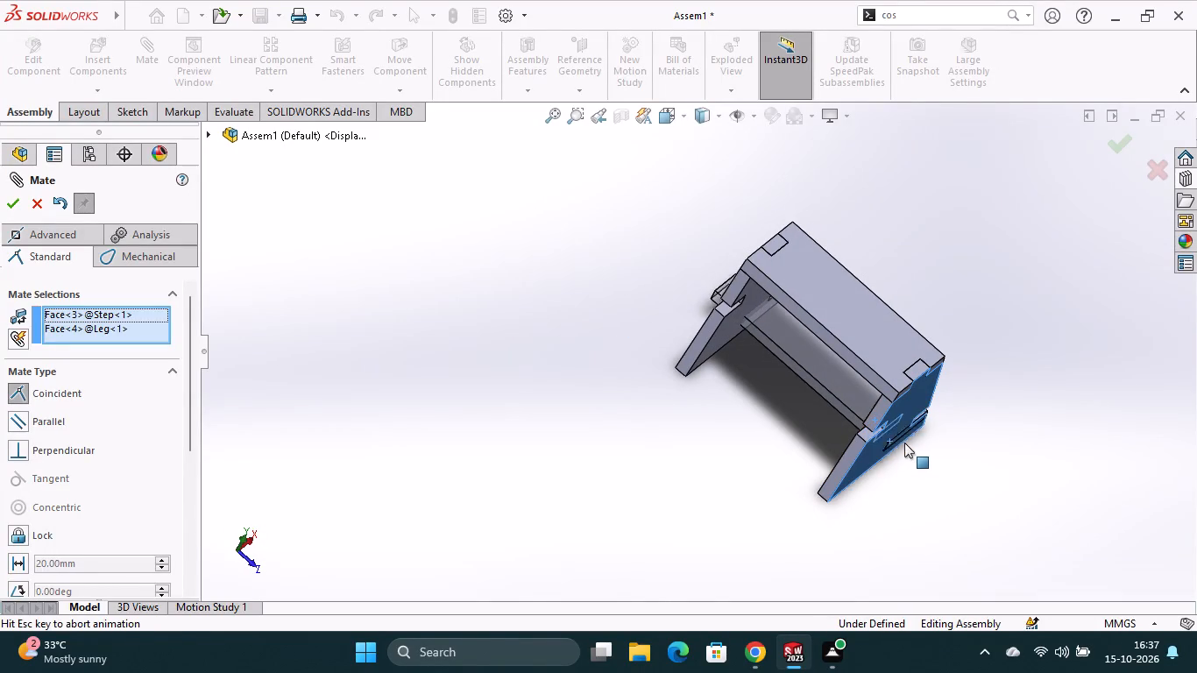
click(1120, 476)
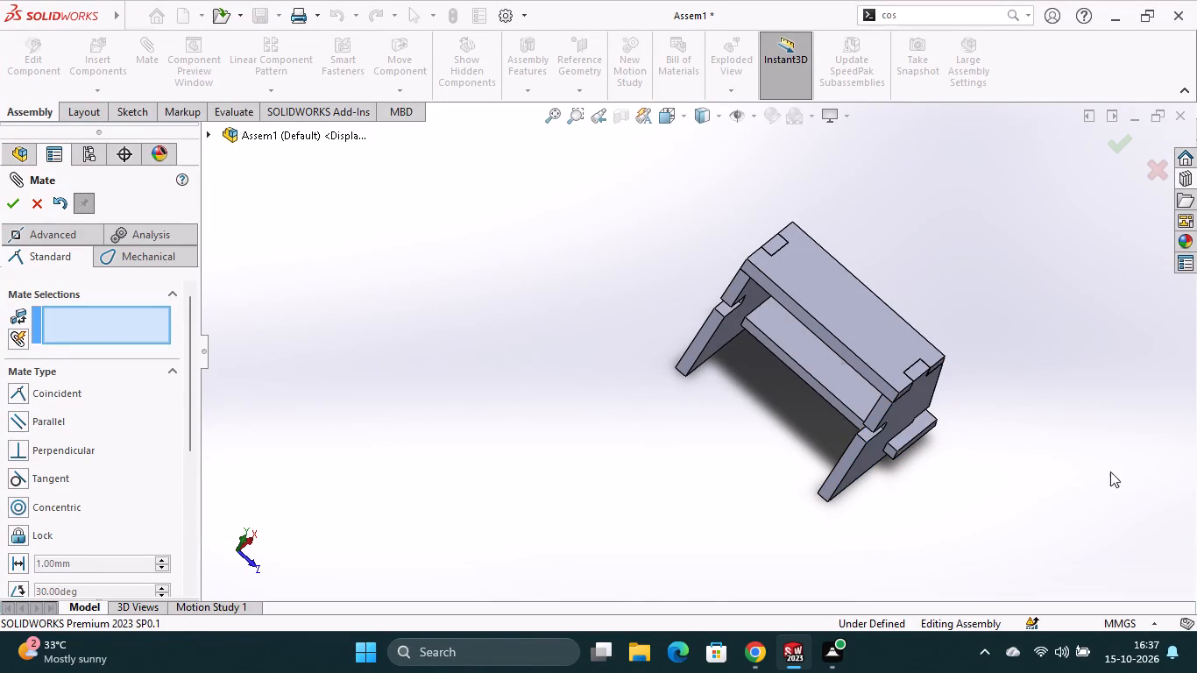
Examine from several angles how the Step sits in the lower notches of both Legs.
middle_drag(1008, 407, 967, 484)
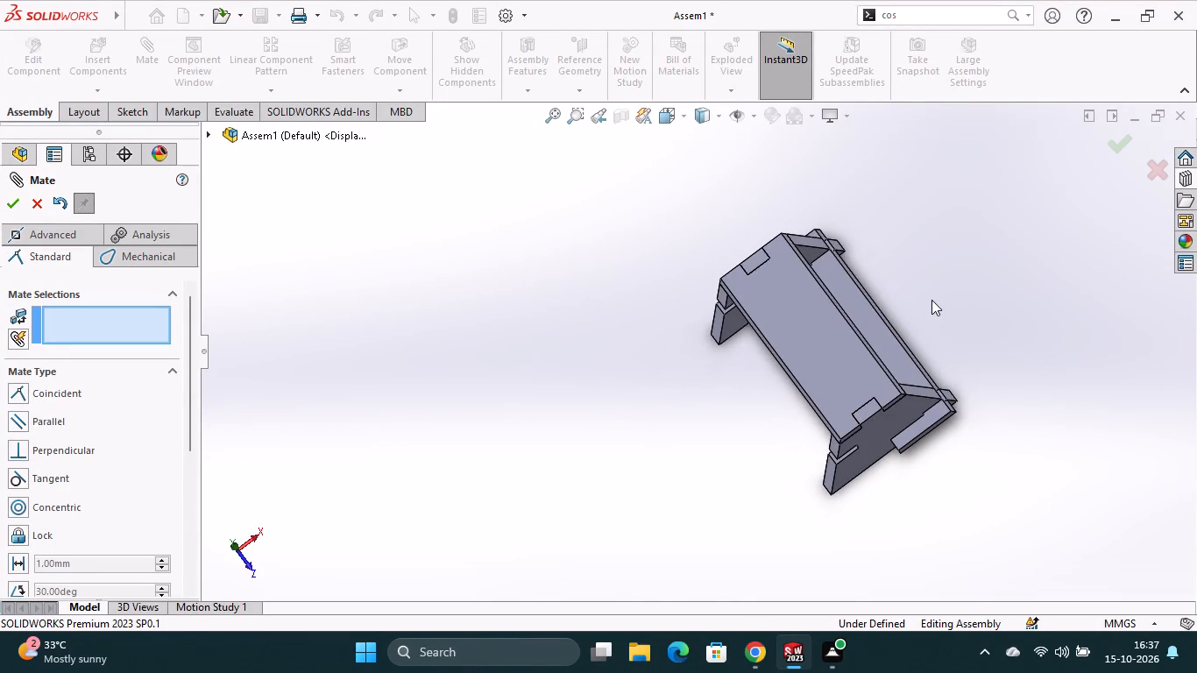
middle_drag(931, 300, 965, 404)
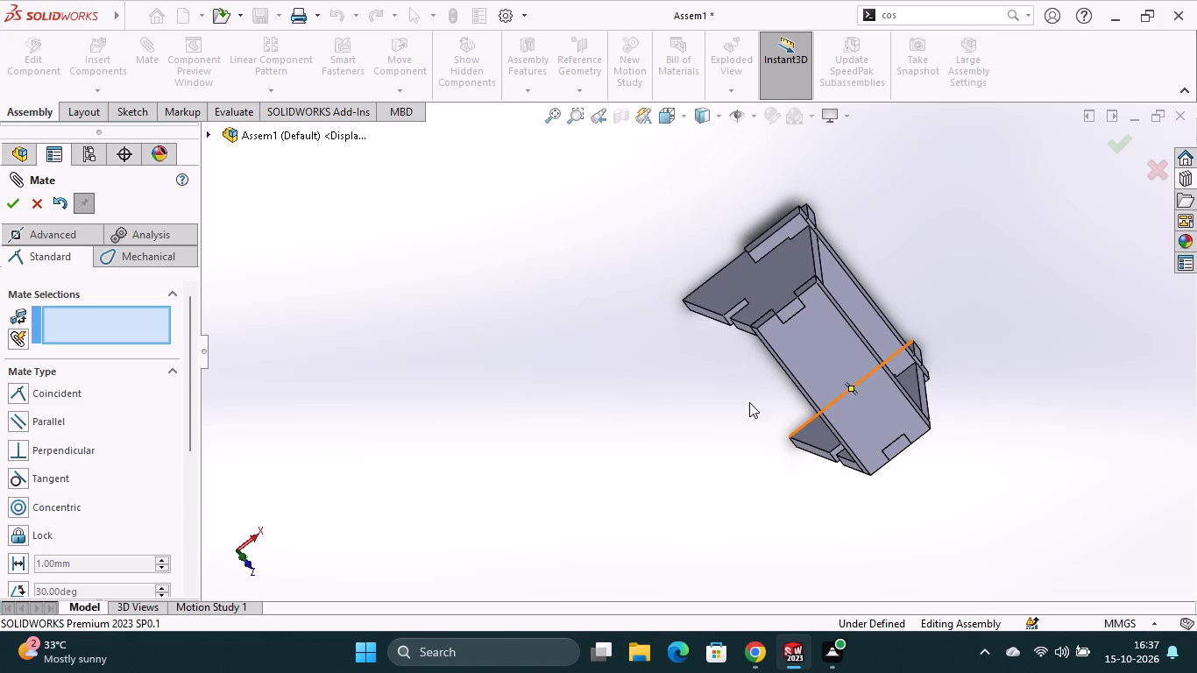
scroll(754, 267, down, 2)
middle_drag(781, 281, 749, 244)
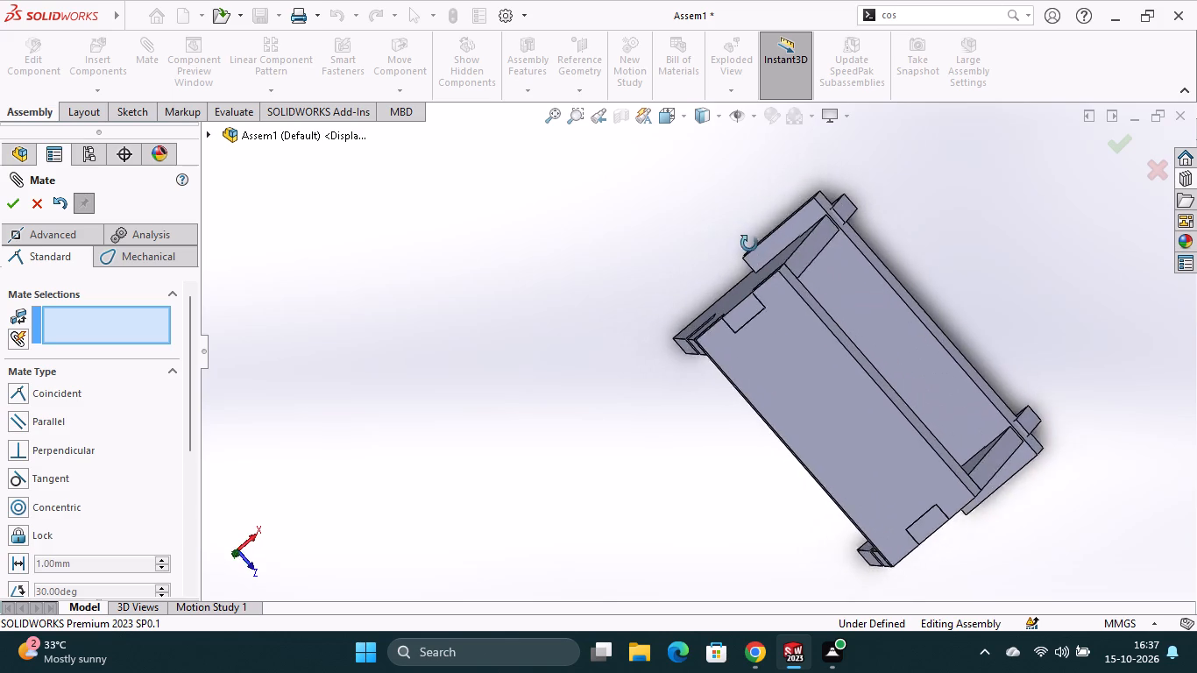
middle_drag(749, 244, 743, 228)
scroll(768, 484, down, 1)
middle_drag(768, 484, 769, 485)
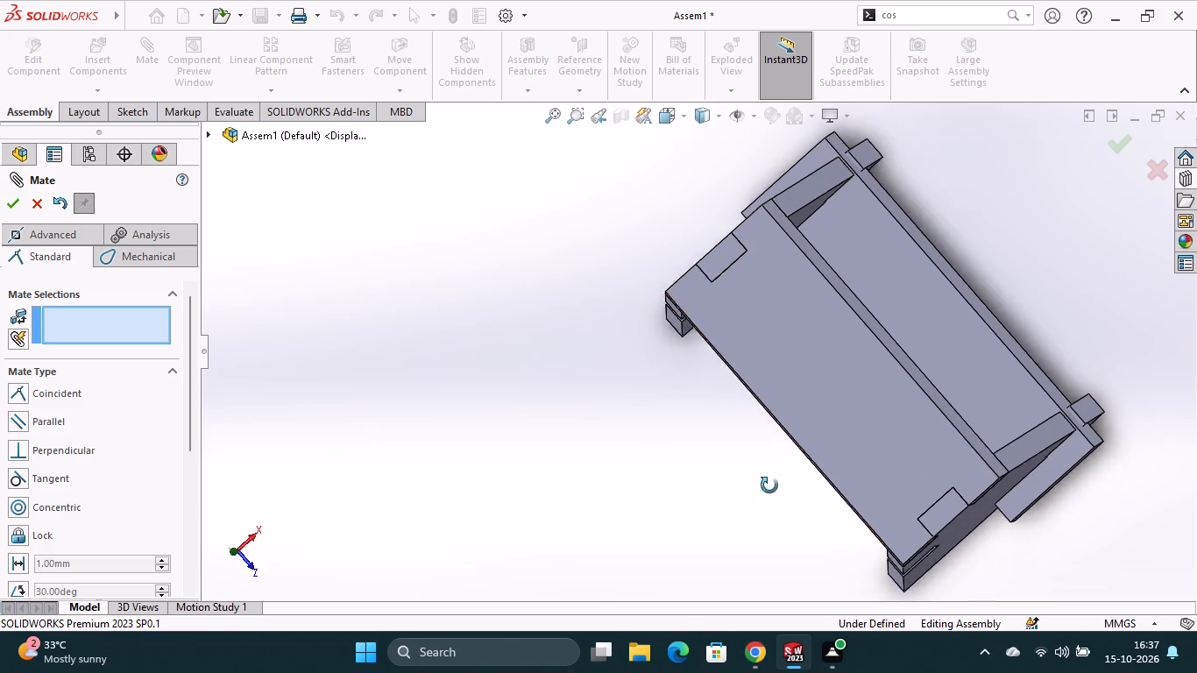
middle_drag(769, 485, 840, 485)
middle_drag(776, 459, 687, 462)
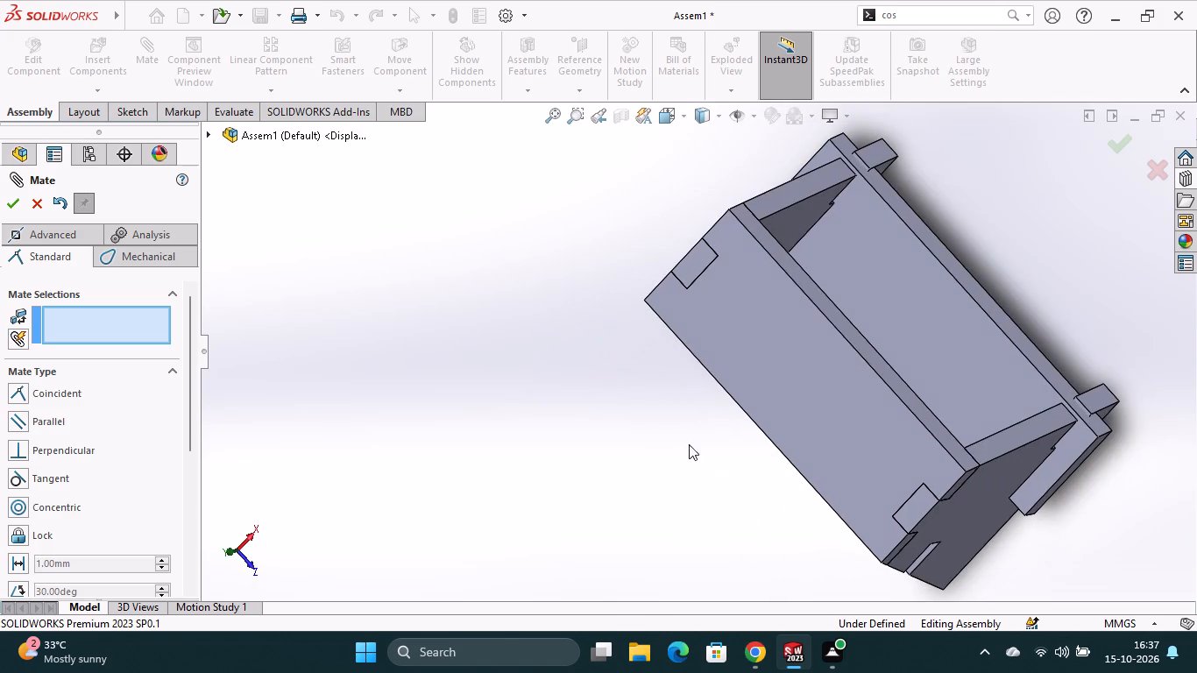
scroll(922, 294, up, 2)
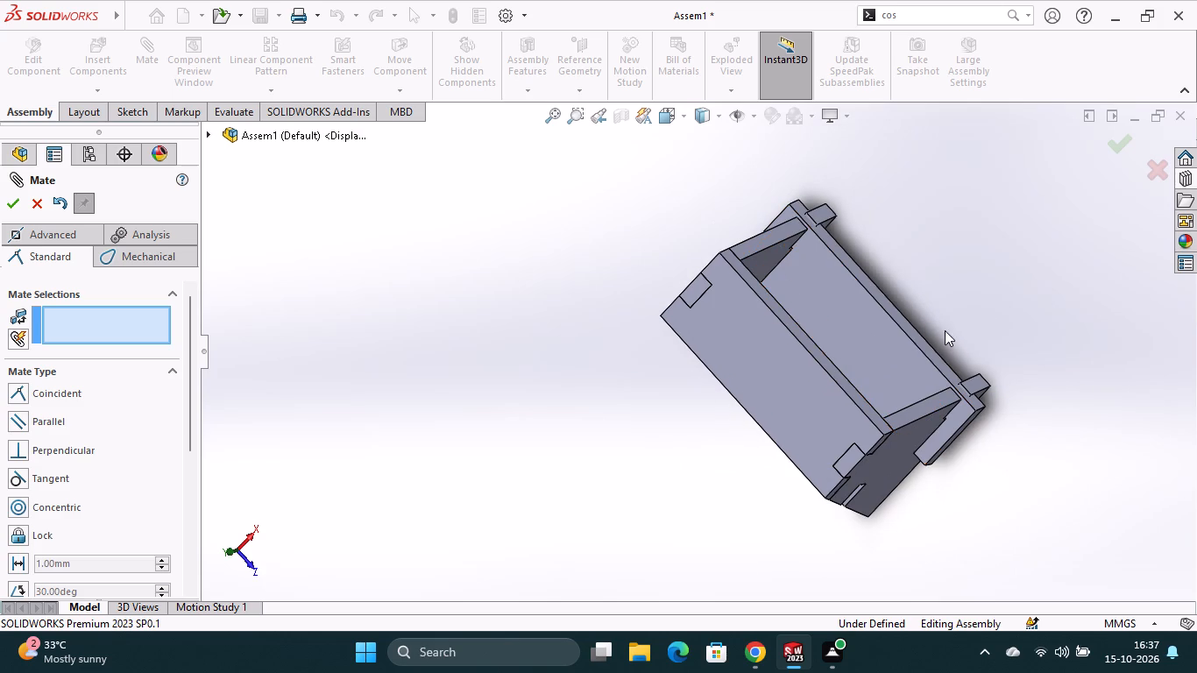
middle_drag(948, 346, 939, 285)
middle_drag(783, 486, 781, 320)
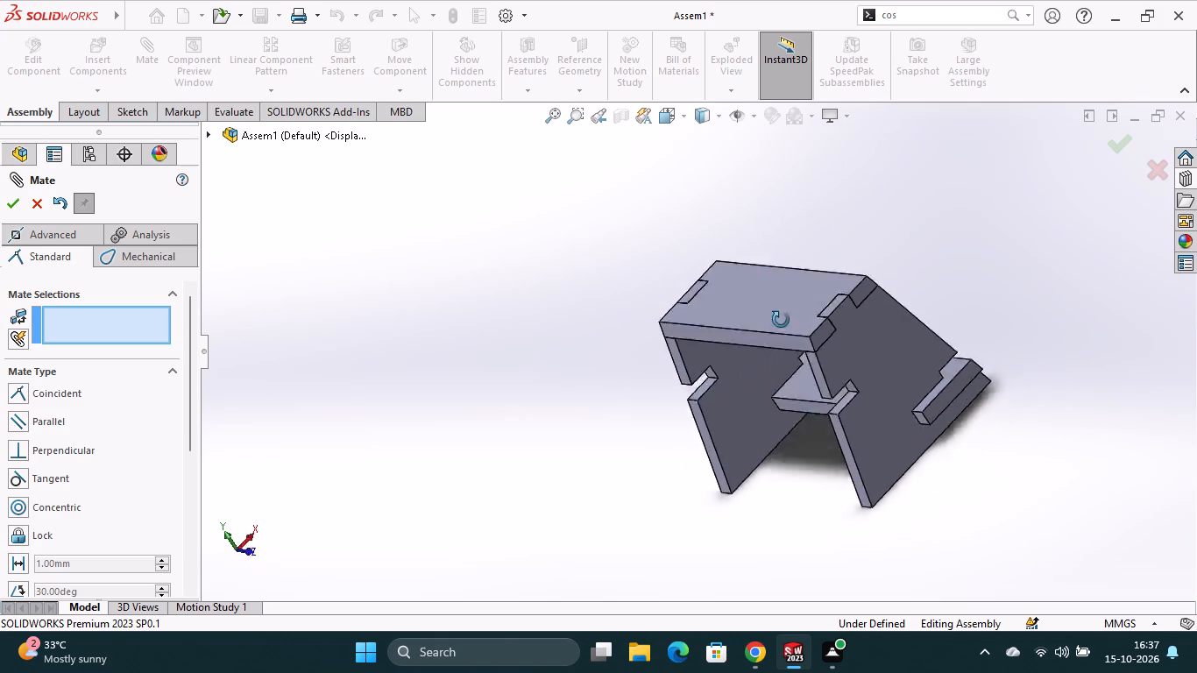
middle_drag(781, 320, 770, 252)
middle_drag(812, 367, 739, 329)
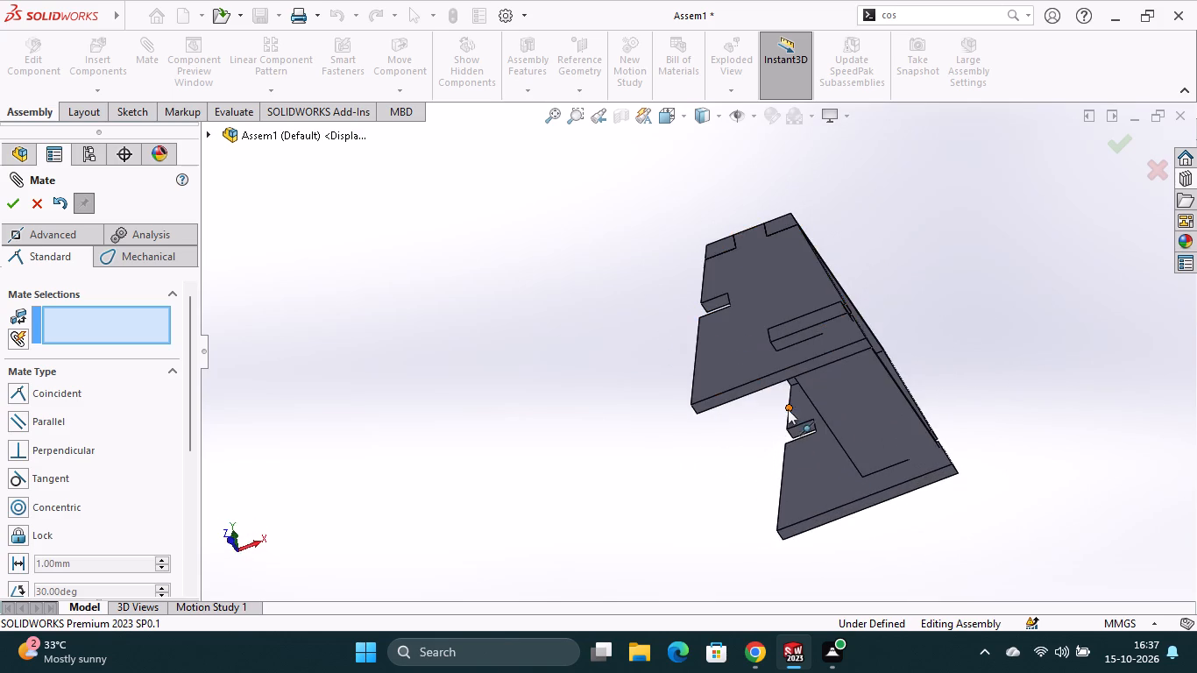
Add a coincident mate between the Step's top face and the upper face of the first Leg's lower notch.
middle_drag(788, 409, 745, 435)
middle_drag(805, 417, 801, 464)
middle_drag(816, 440, 816, 450)
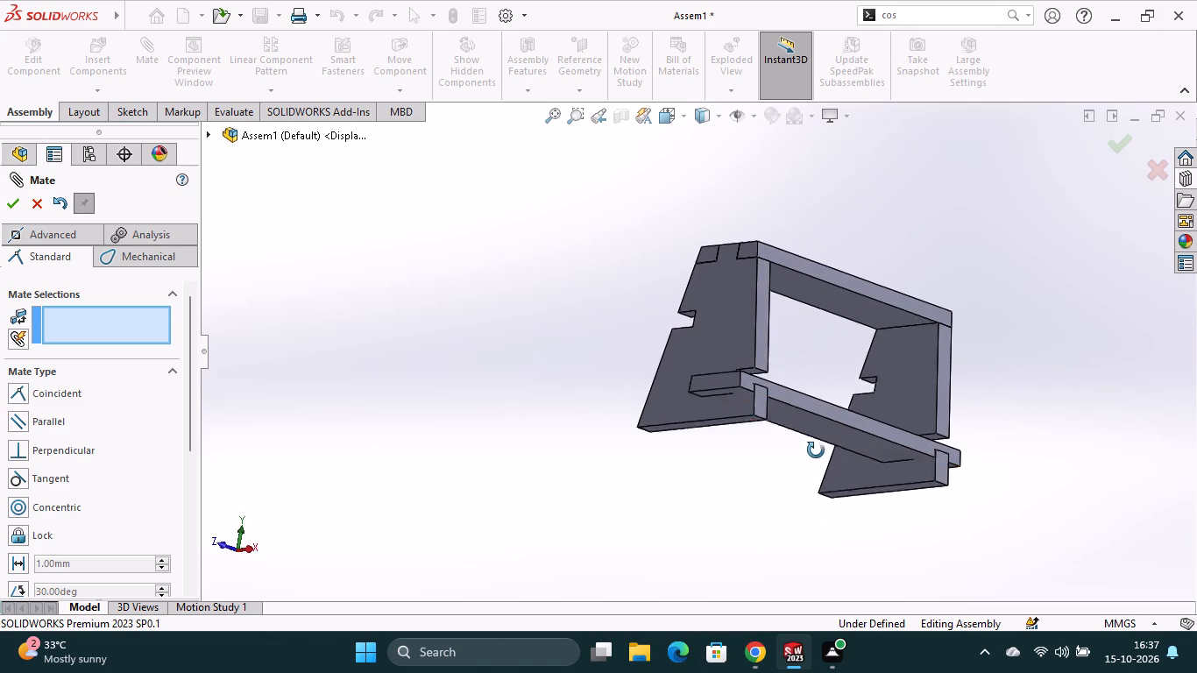
middle_drag(816, 450, 806, 478)
middle_drag(795, 485, 790, 514)
scroll(790, 514, down, 1)
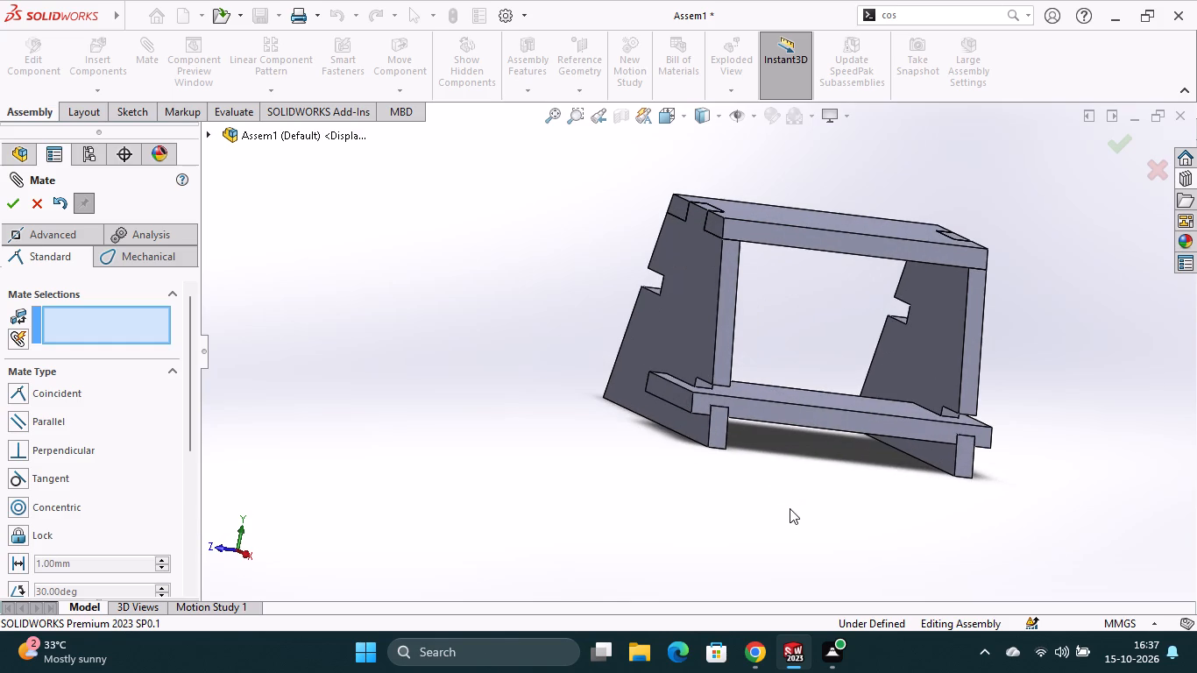
click(821, 402)
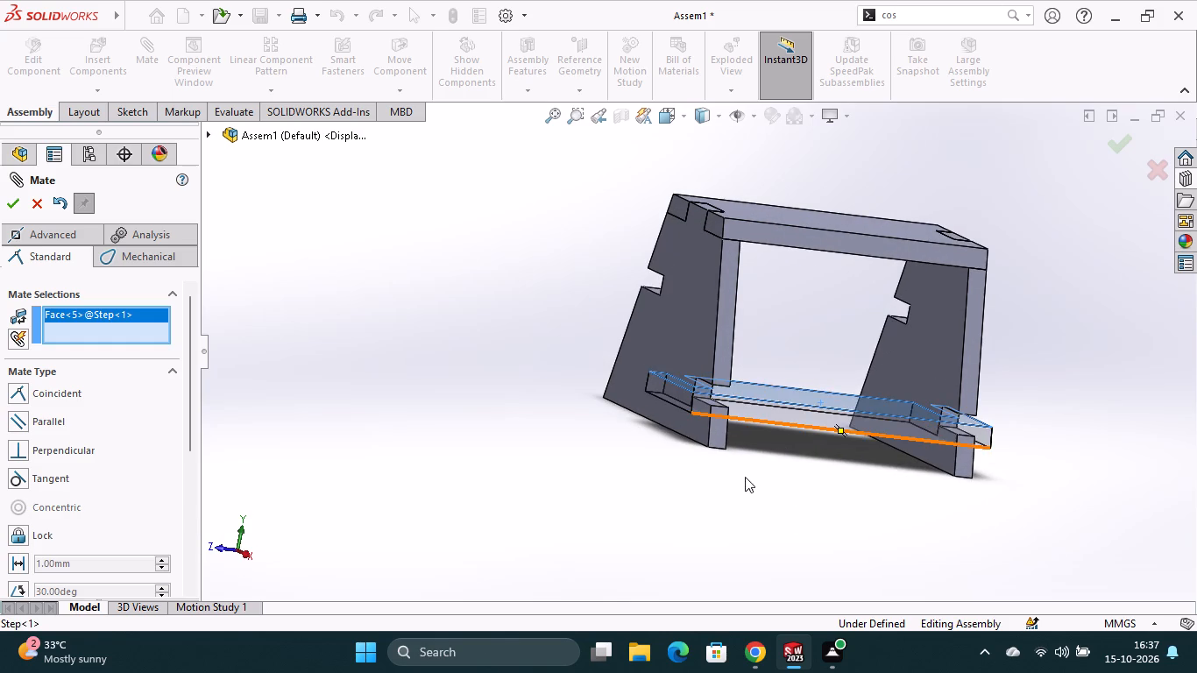
middle_drag(740, 484, 795, 418)
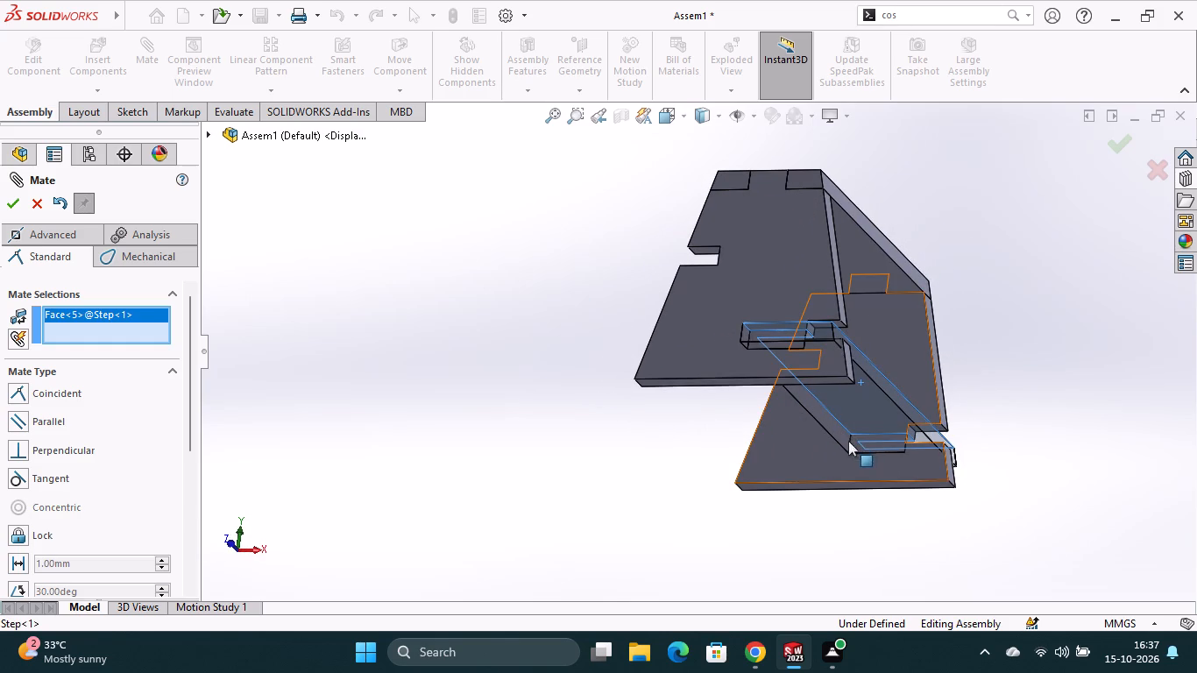
scroll(826, 451, down, 1)
middle_drag(823, 452, 751, 461)
middle_drag(732, 301, 745, 289)
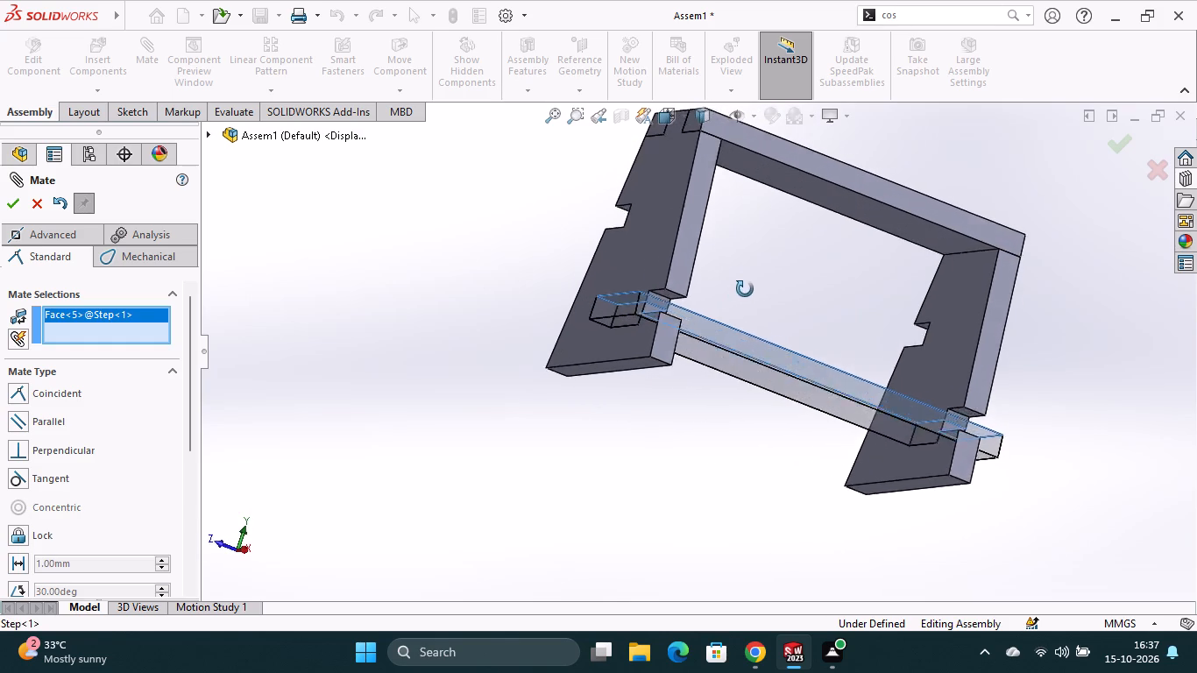
middle_drag(745, 289, 762, 267)
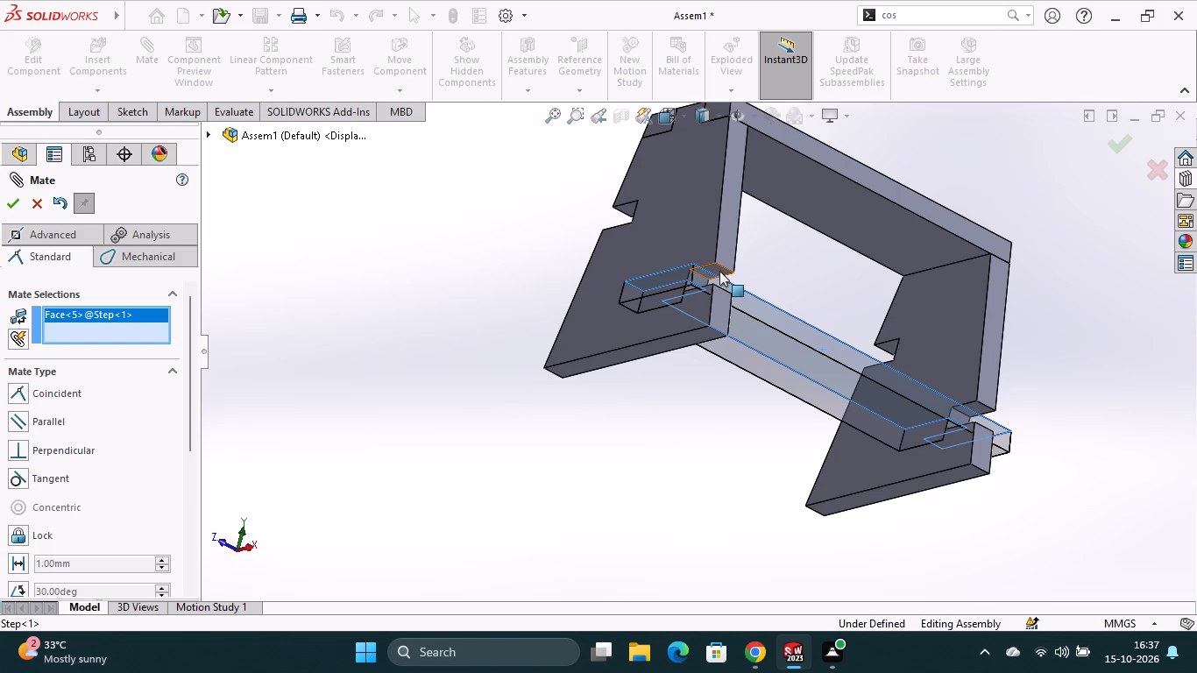
click(719, 271)
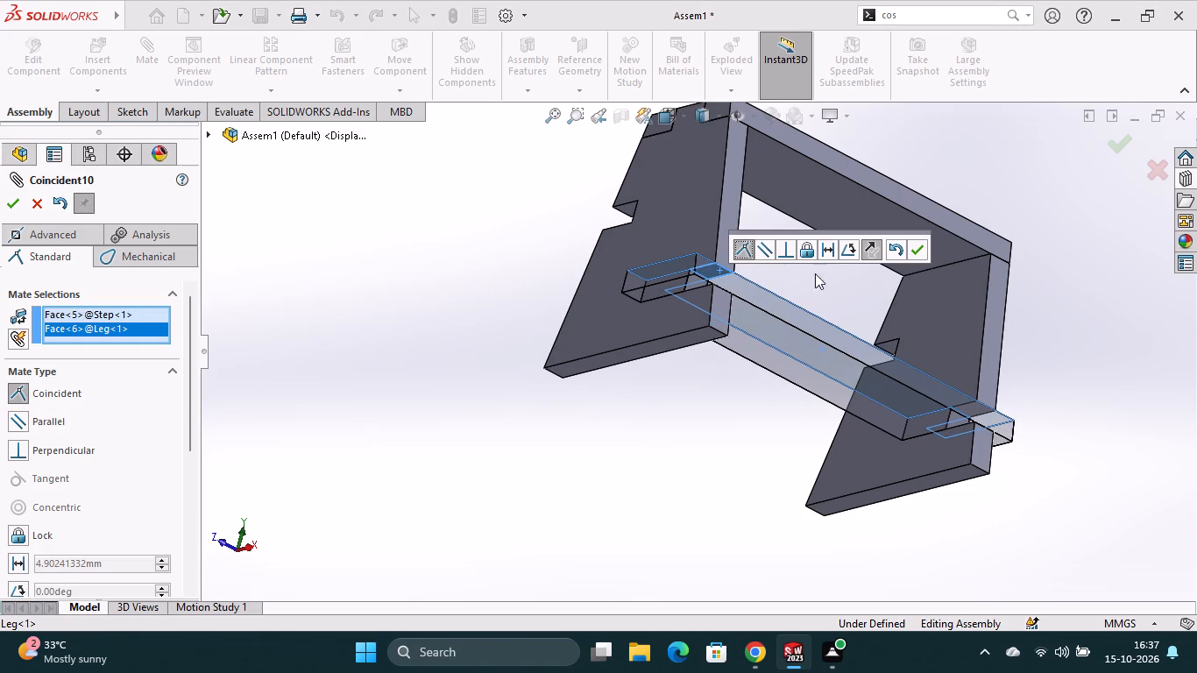
click(916, 250)
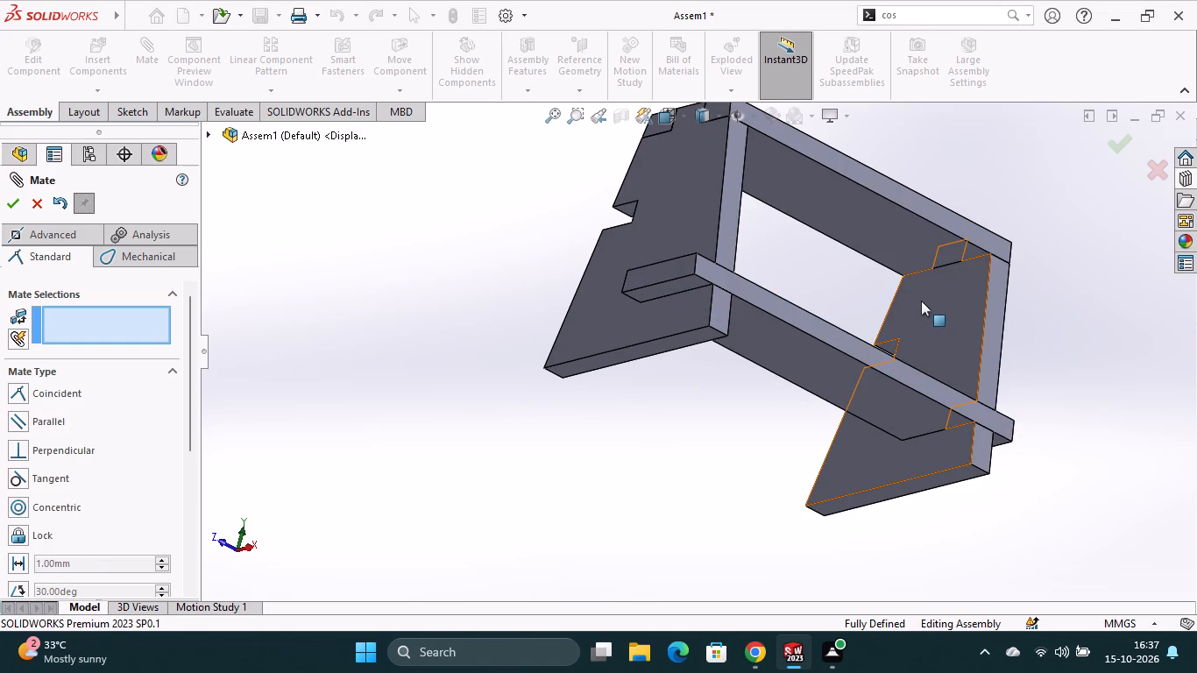
Examine the assembled Top, Legs and Step from several angles to check the joints.
middle_drag(921, 300, 858, 391)
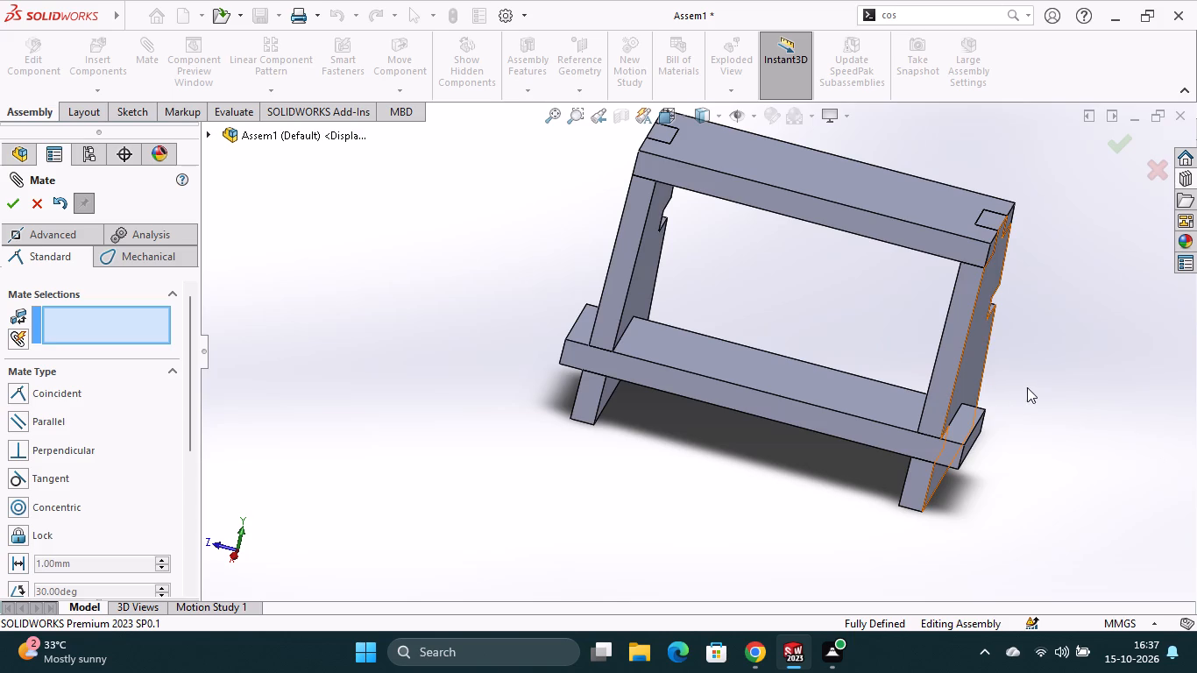
middle_drag(1028, 387, 902, 378)
scroll(950, 324, up, 2)
middle_drag(888, 395, 823, 453)
middle_drag(846, 428, 894, 466)
middle_drag(906, 434, 931, 418)
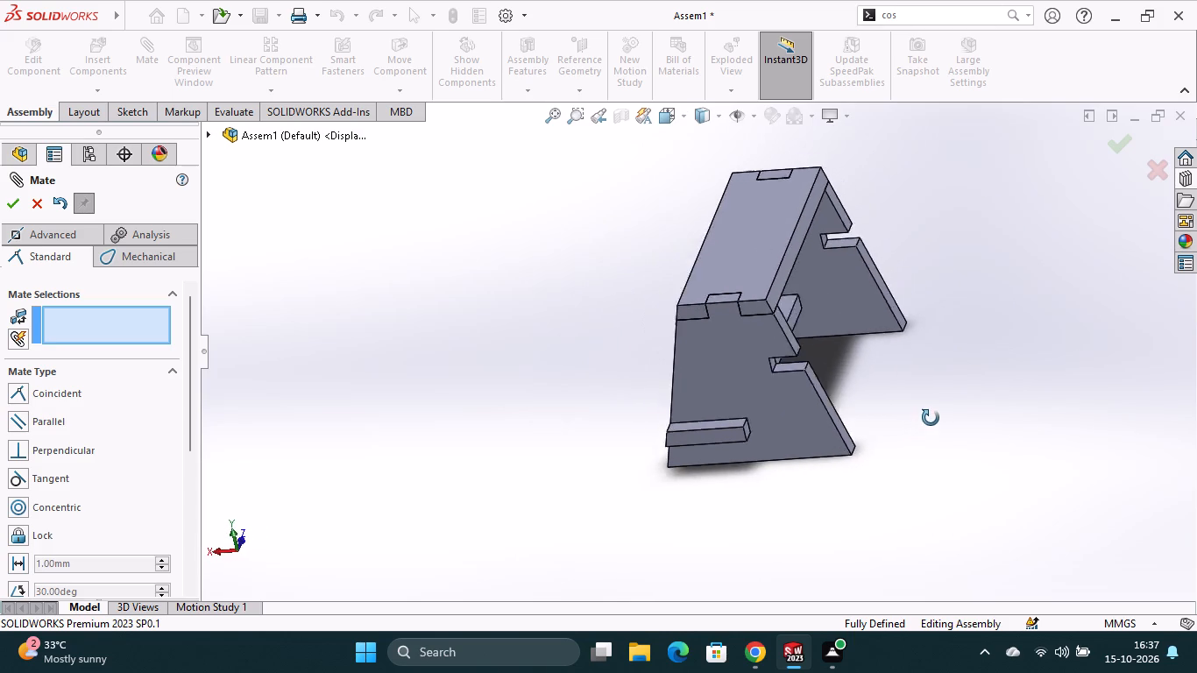
middle_drag(931, 418, 938, 407)
scroll(939, 412, down, 1)
middle_drag(632, 505, 687, 506)
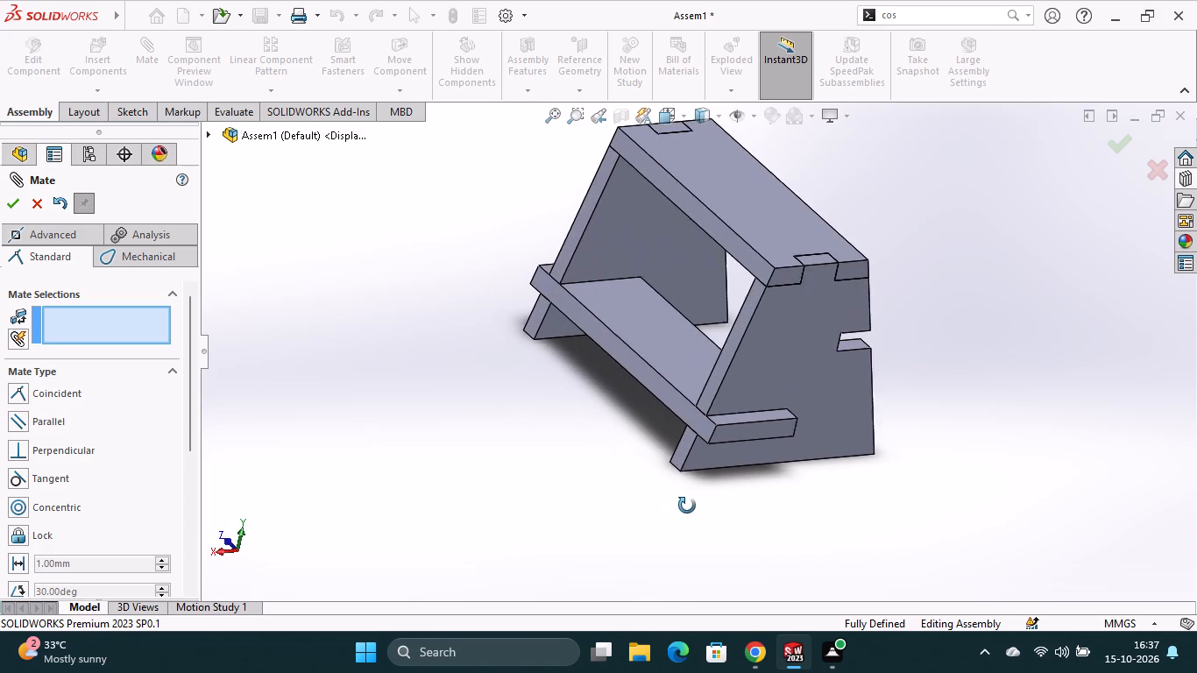
middle_drag(687, 506, 691, 504)
middle_drag(693, 492, 665, 480)
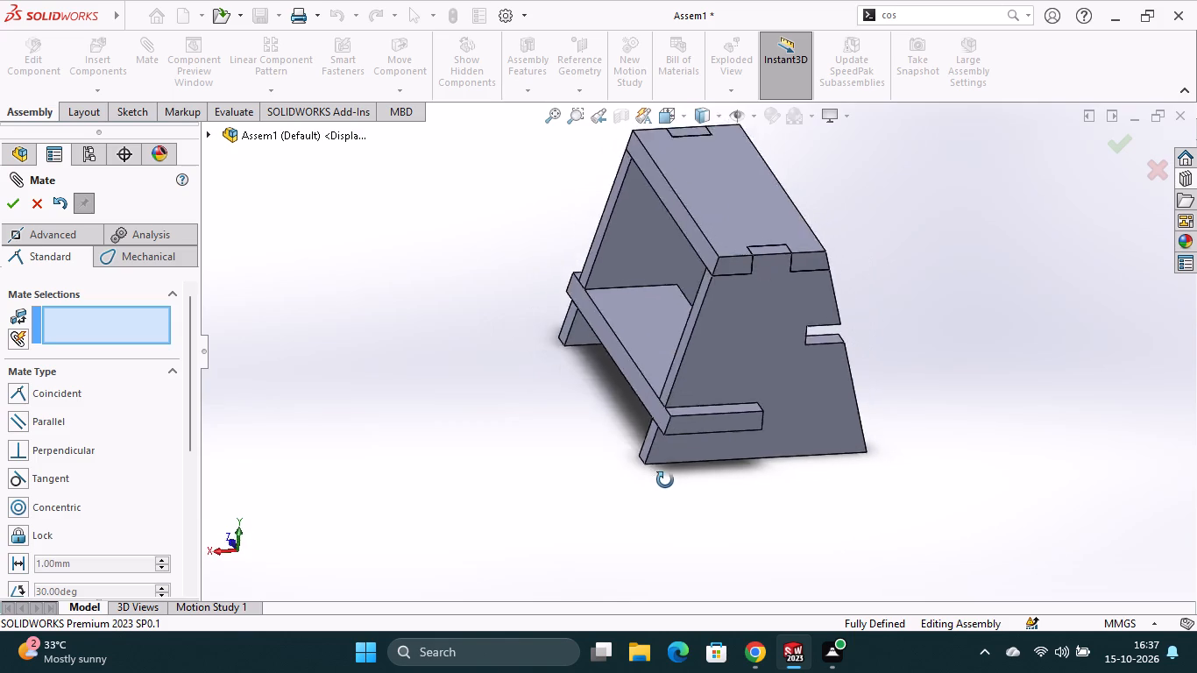
Check the assembly from the side with the Legs' open upper notches and finish the Mate command.
middle_drag(665, 480, 649, 470)
middle_drag(714, 484, 679, 474)
middle_drag(790, 489, 779, 505)
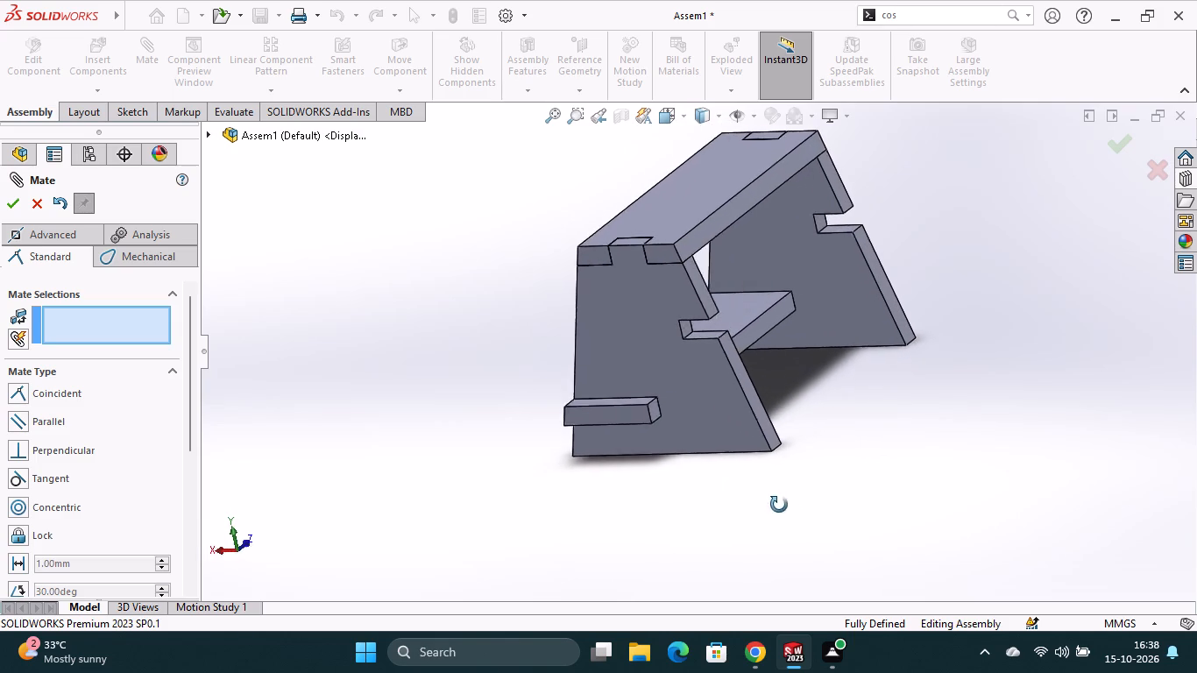
middle_drag(779, 505, 751, 515)
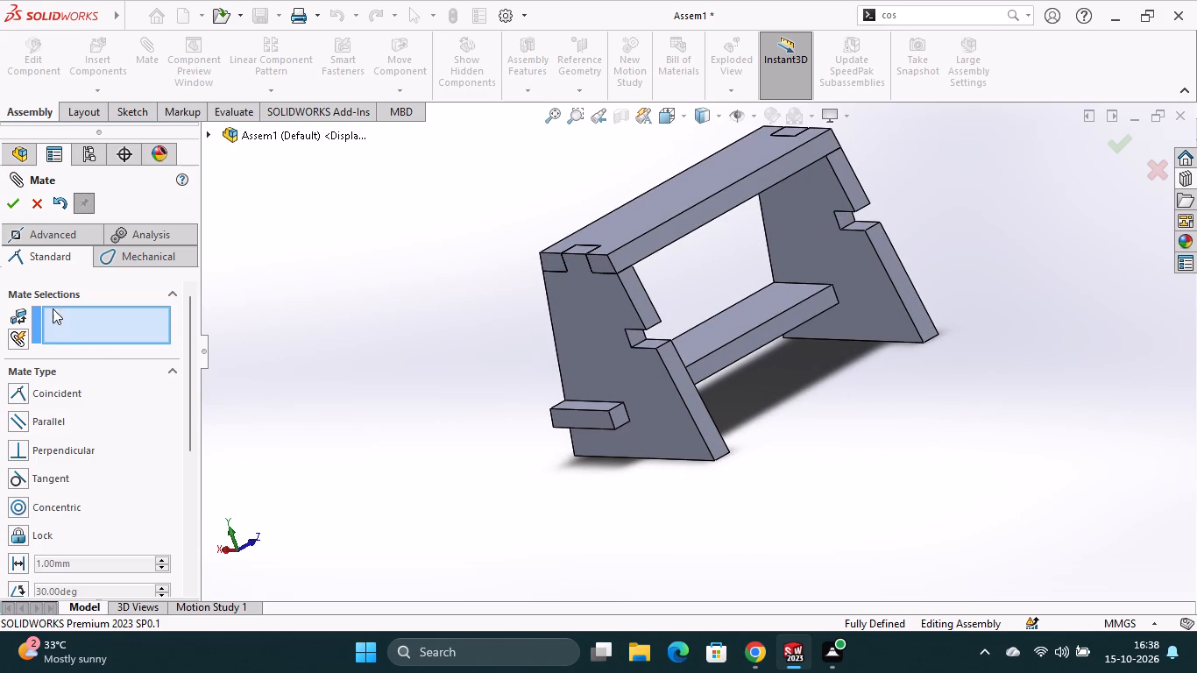
click(17, 198)
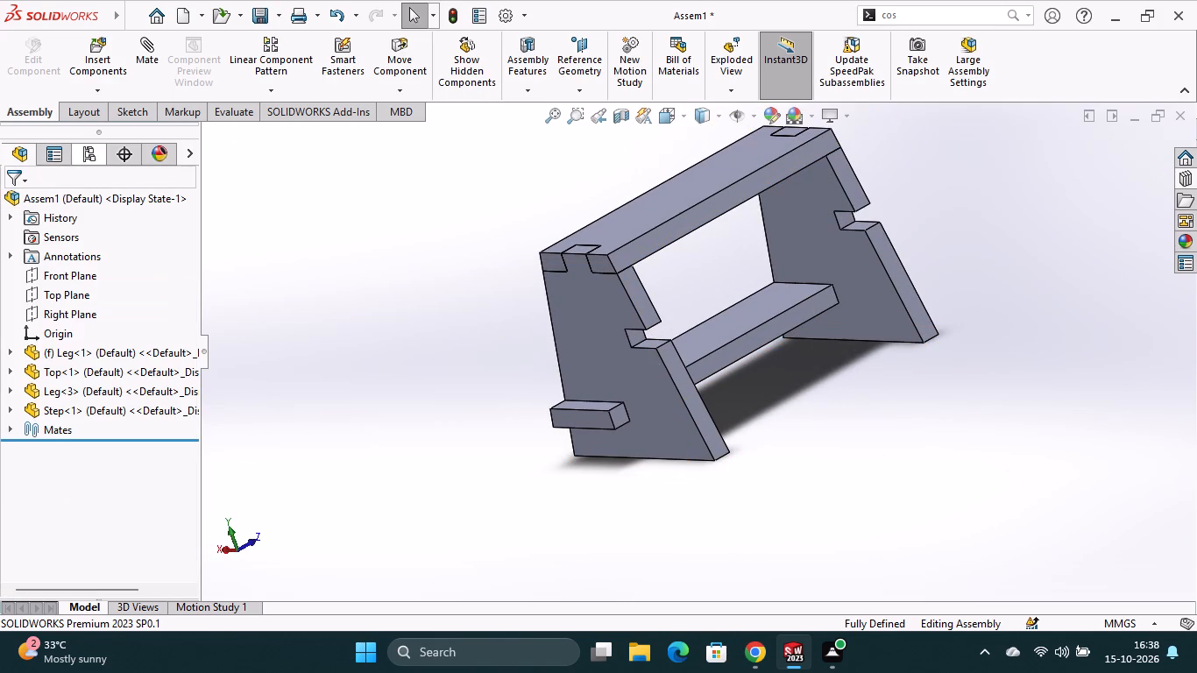
Insert a second Step component, rotating it in 90° increments until it lies flat with its notches facing the Legs.
click(106, 89)
click(109, 108)
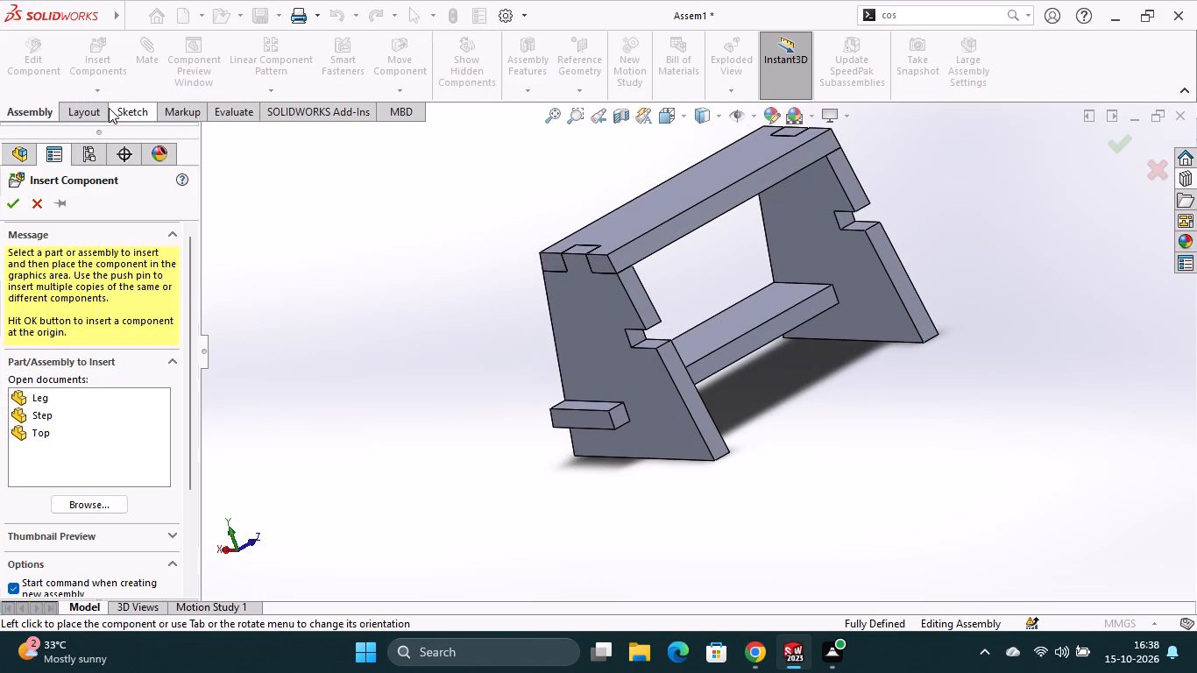
click(33, 416)
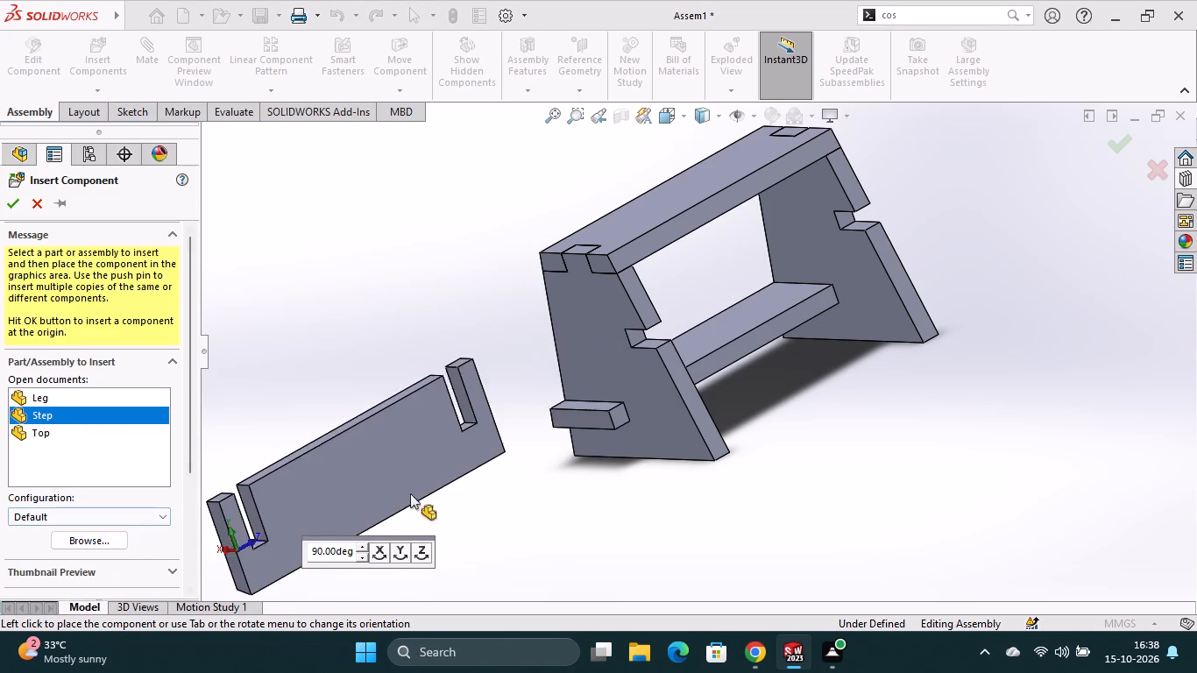
click(383, 557)
click(384, 556)
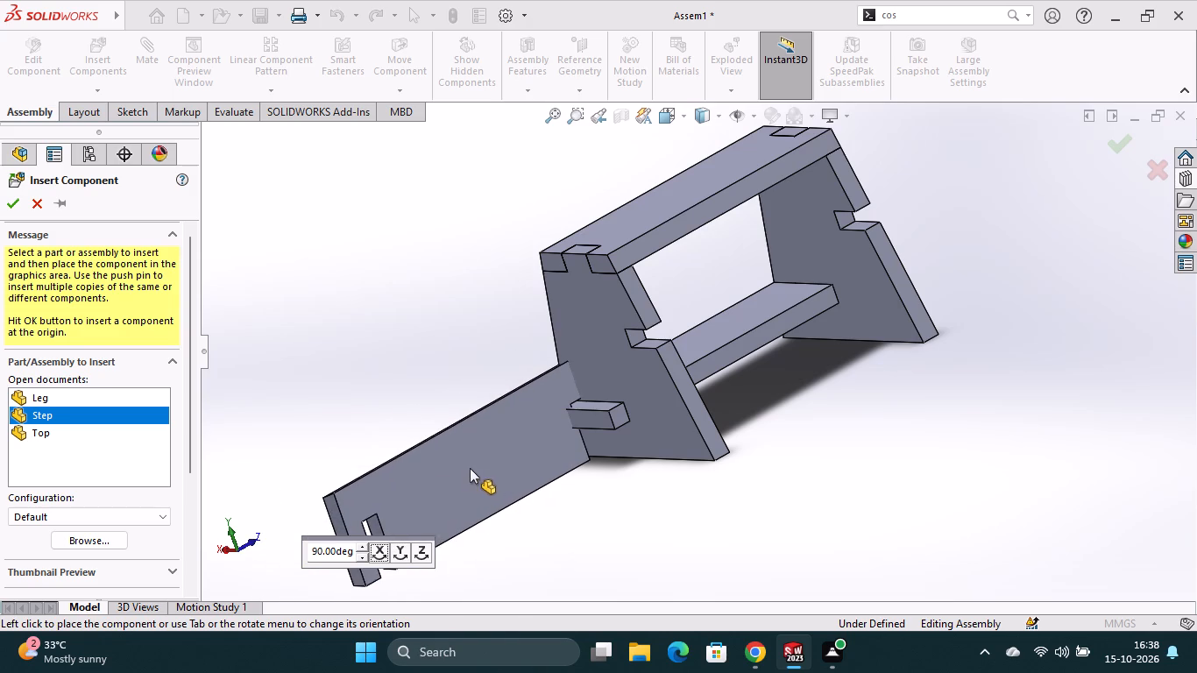
click(384, 550)
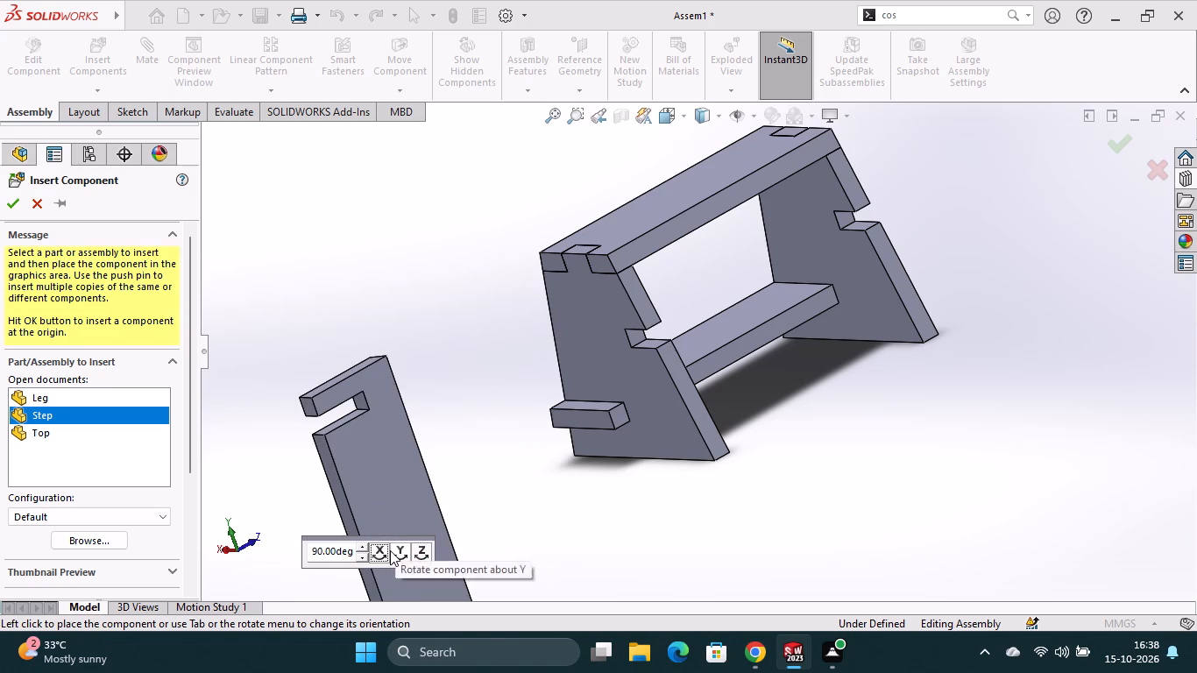
click(386, 553)
click(398, 554)
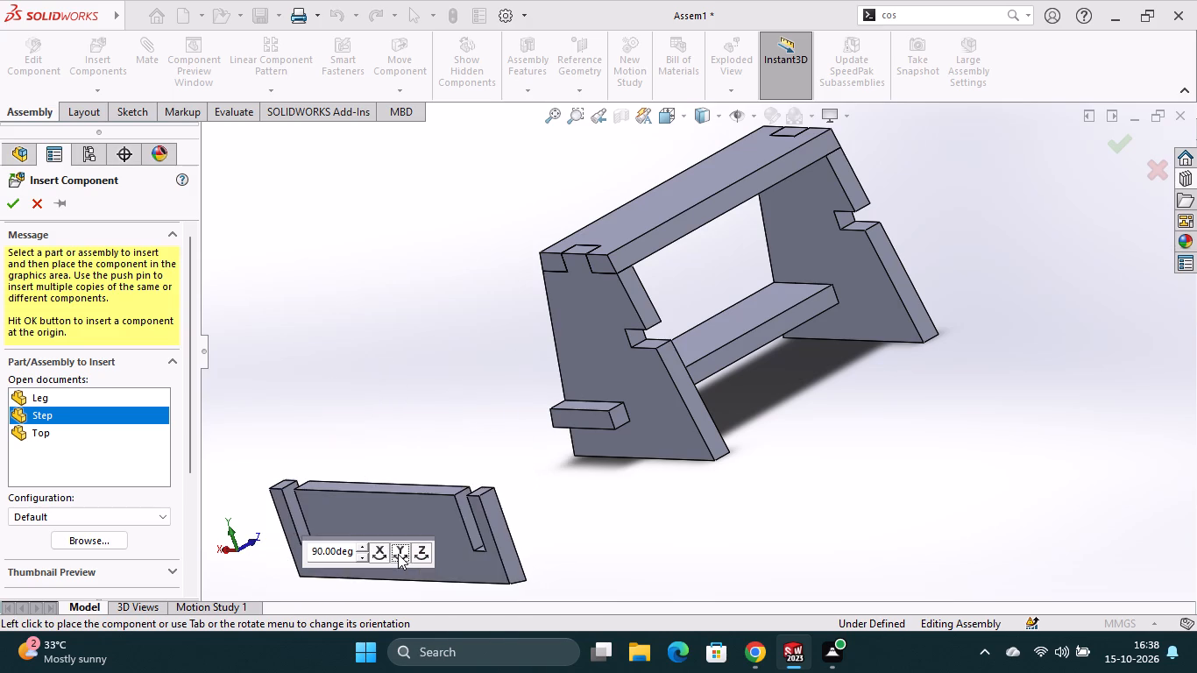
click(398, 554)
click(398, 554)
click(398, 554)
click(398, 554)
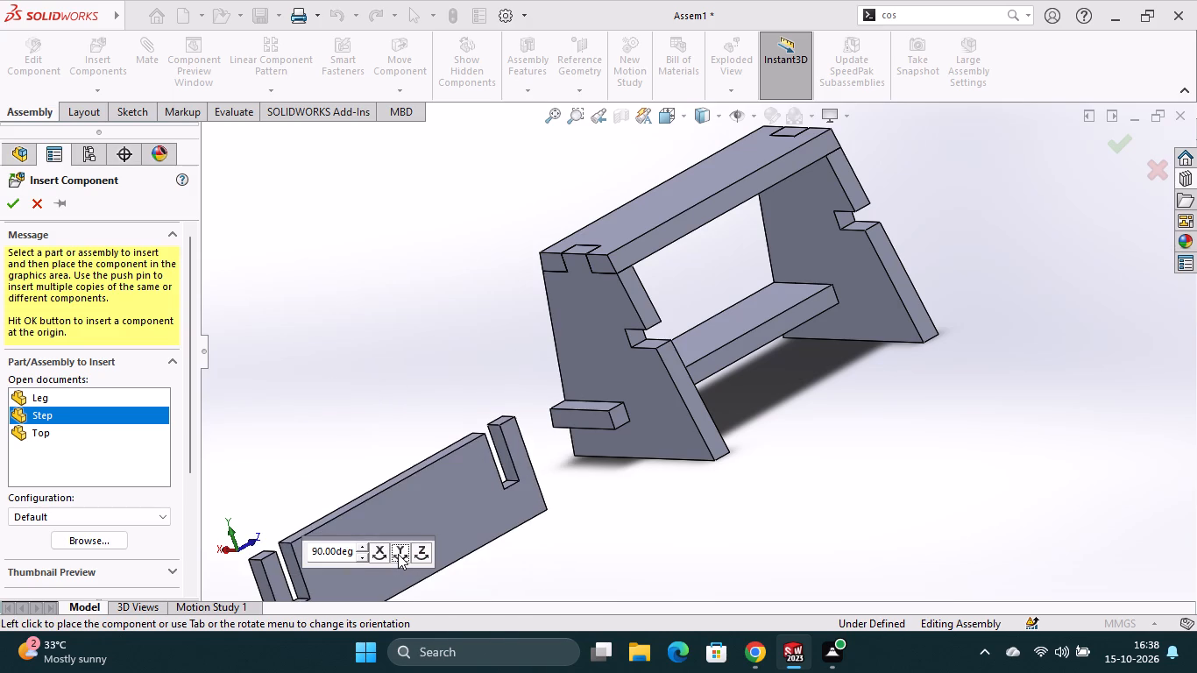
click(414, 558)
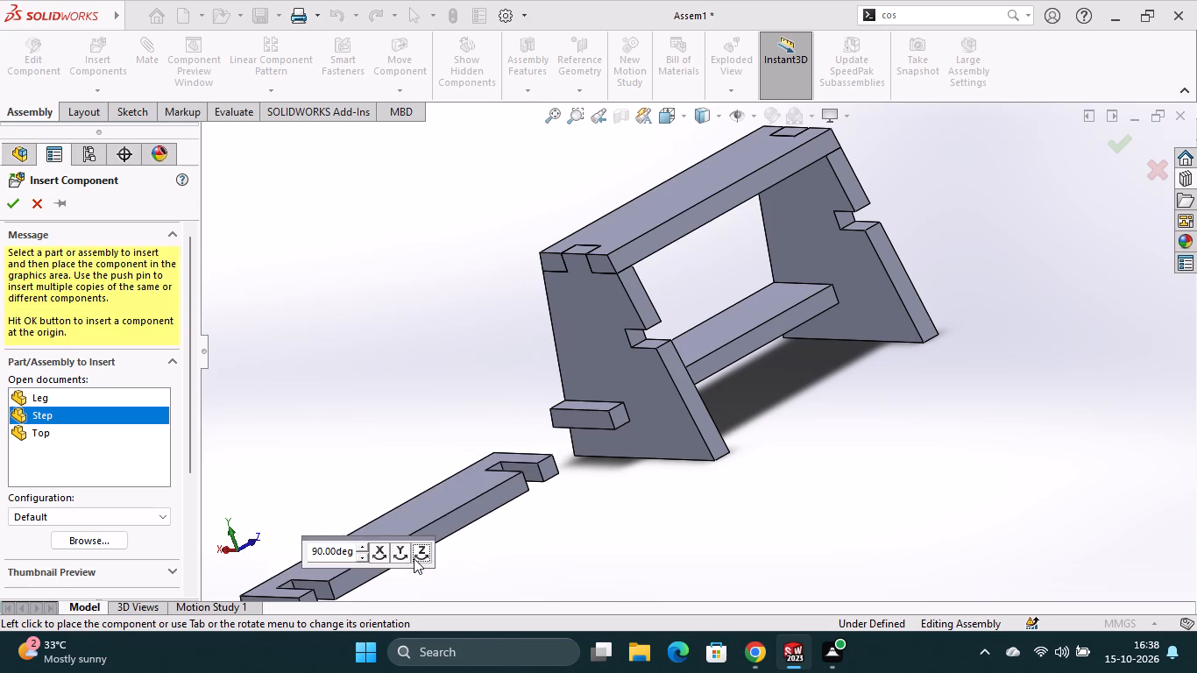
click(414, 558)
click(414, 558)
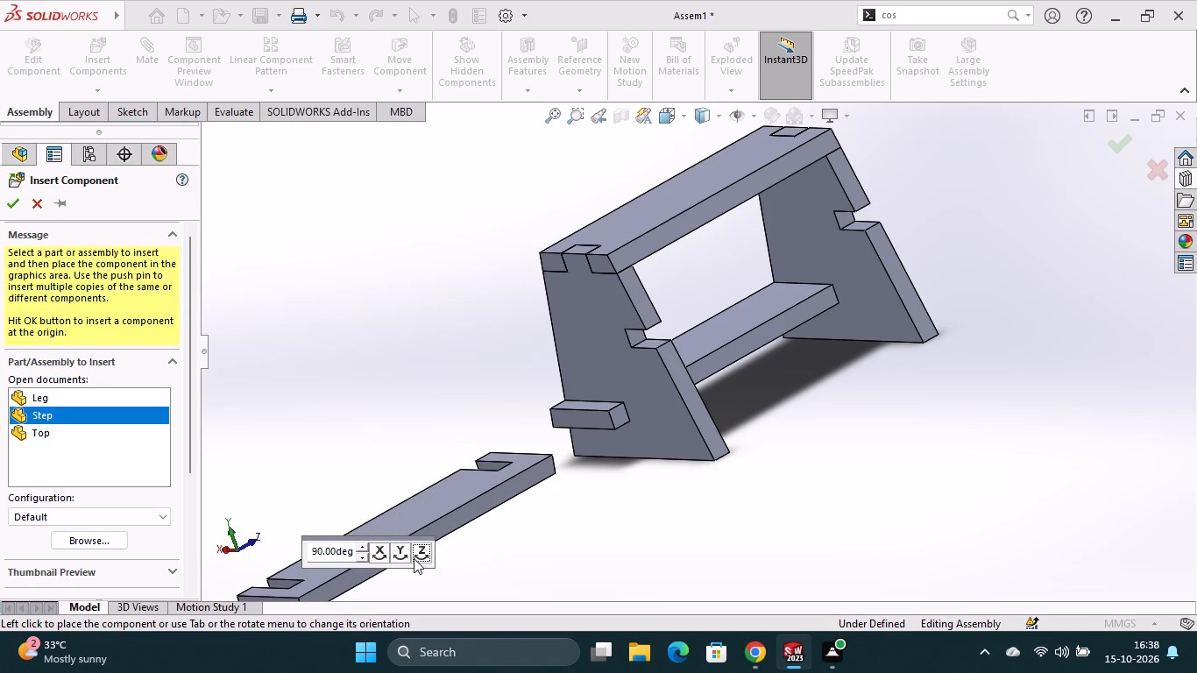
click(386, 553)
click(386, 552)
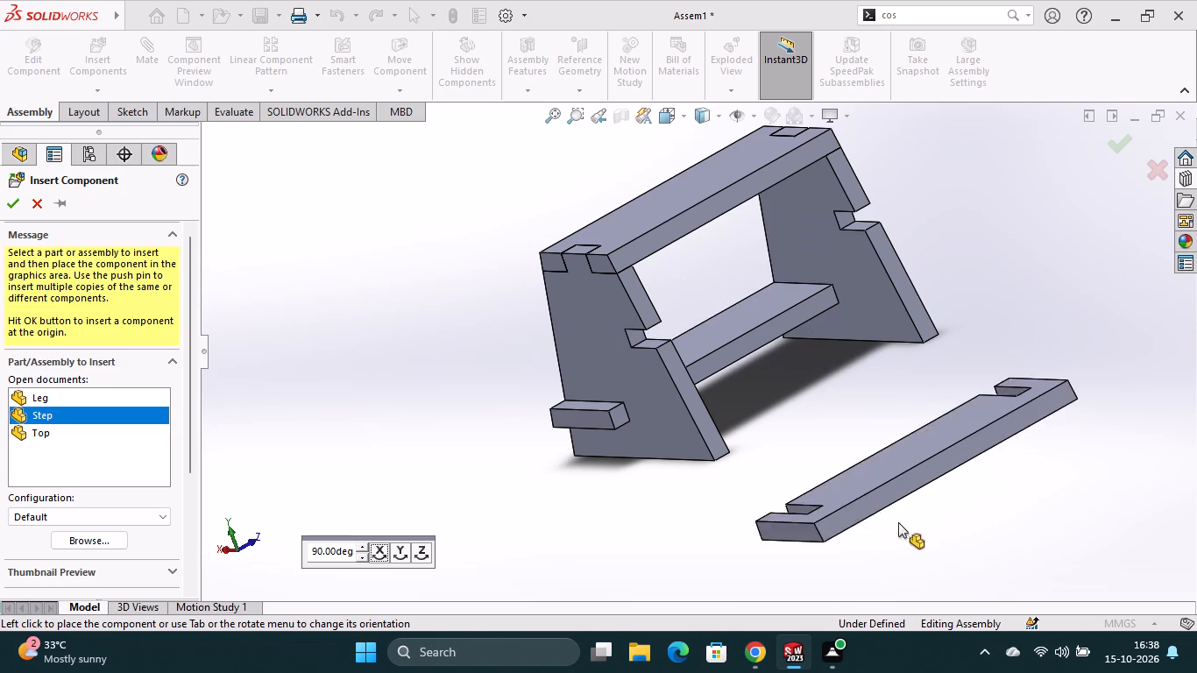
Place the second Step beside the Legs' open upper notches.
scroll(894, 499, down, 4)
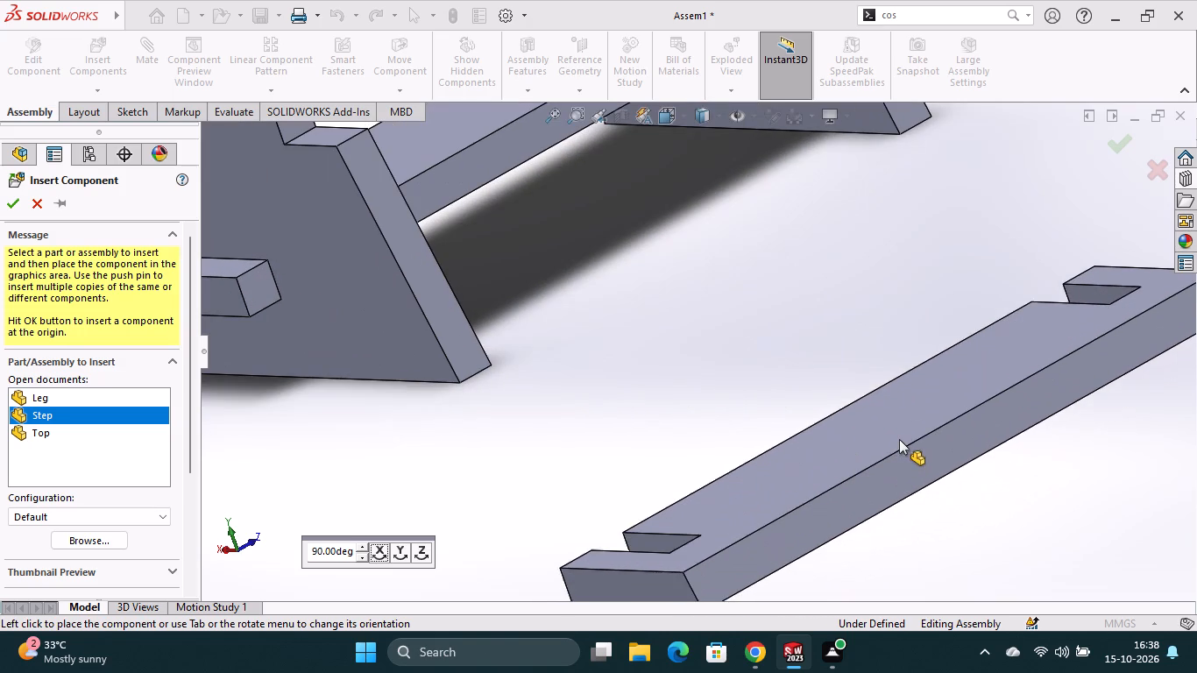
middle_drag(904, 437, 892, 358)
scroll(903, 413, down, 1)
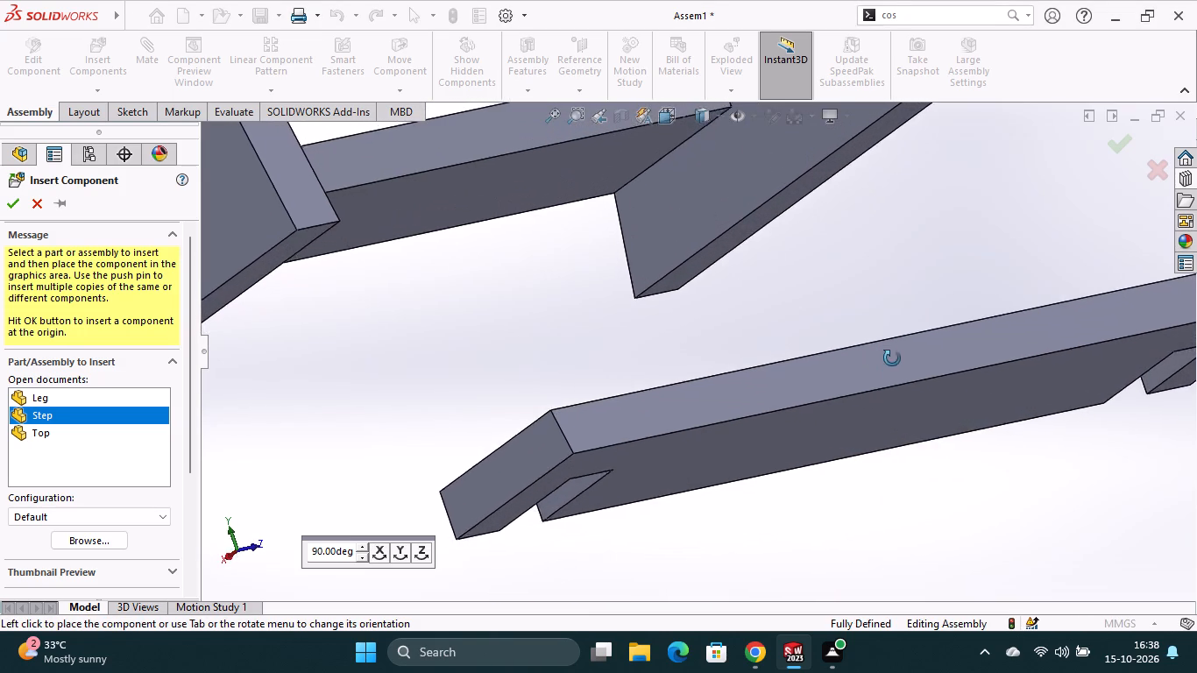
middle_drag(892, 358, 973, 337)
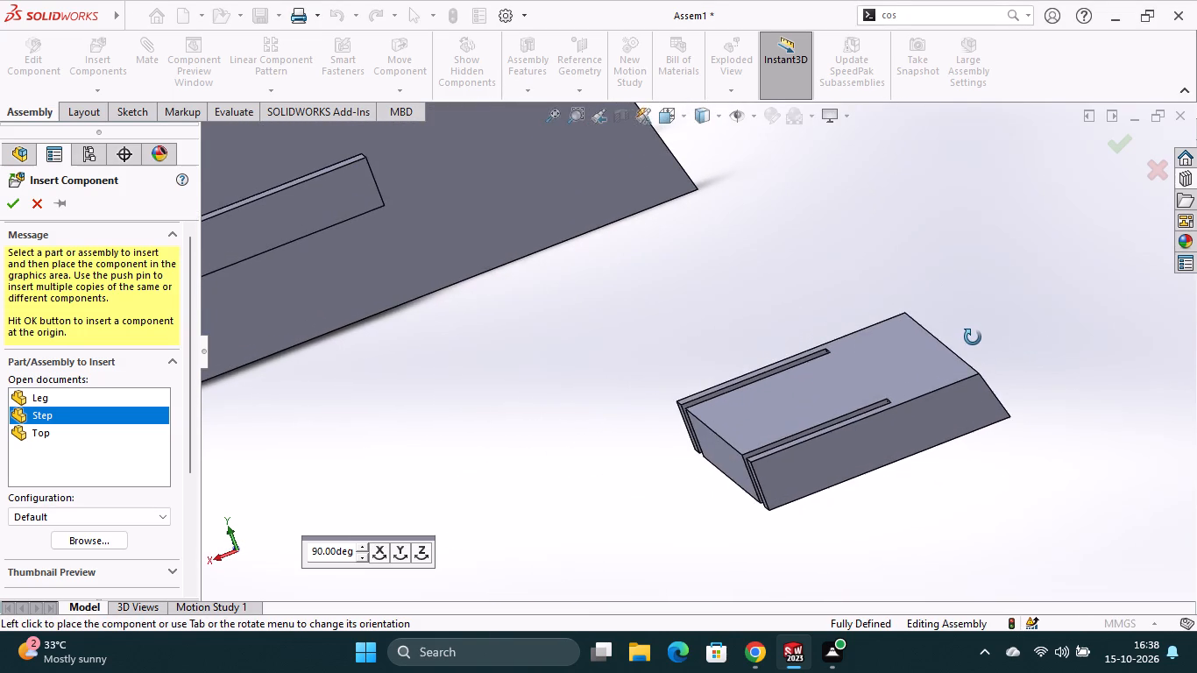
middle_drag(973, 337, 971, 336)
scroll(911, 343, up, 4)
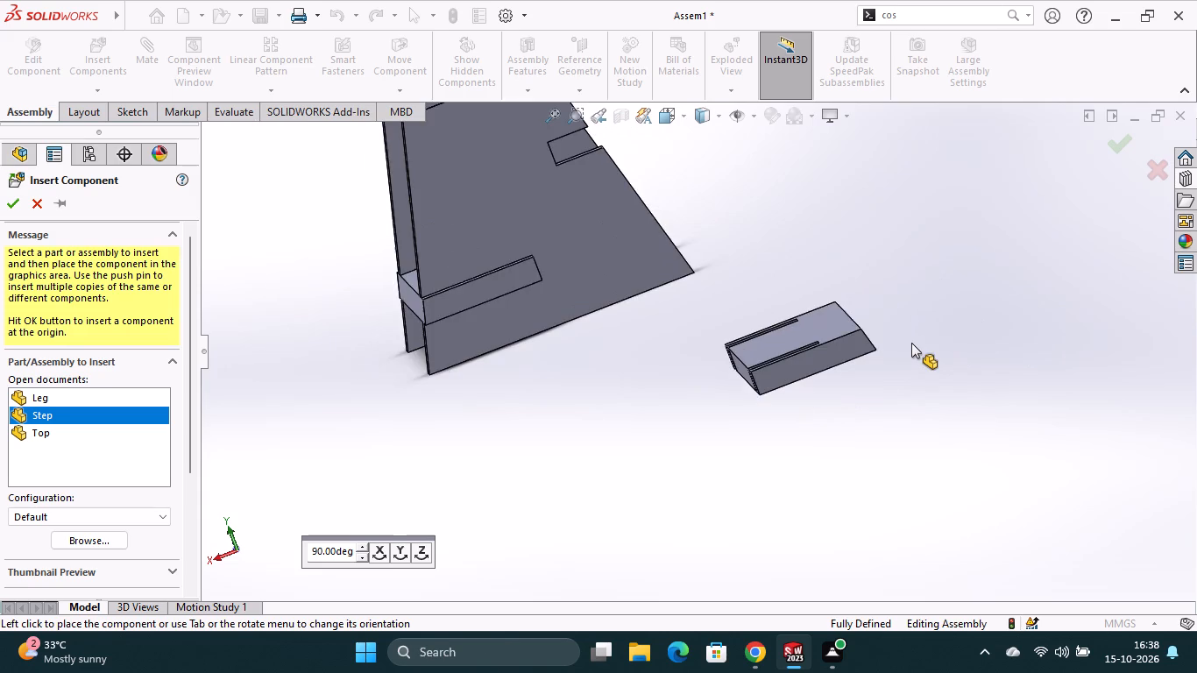
scroll(911, 343, up, 2)
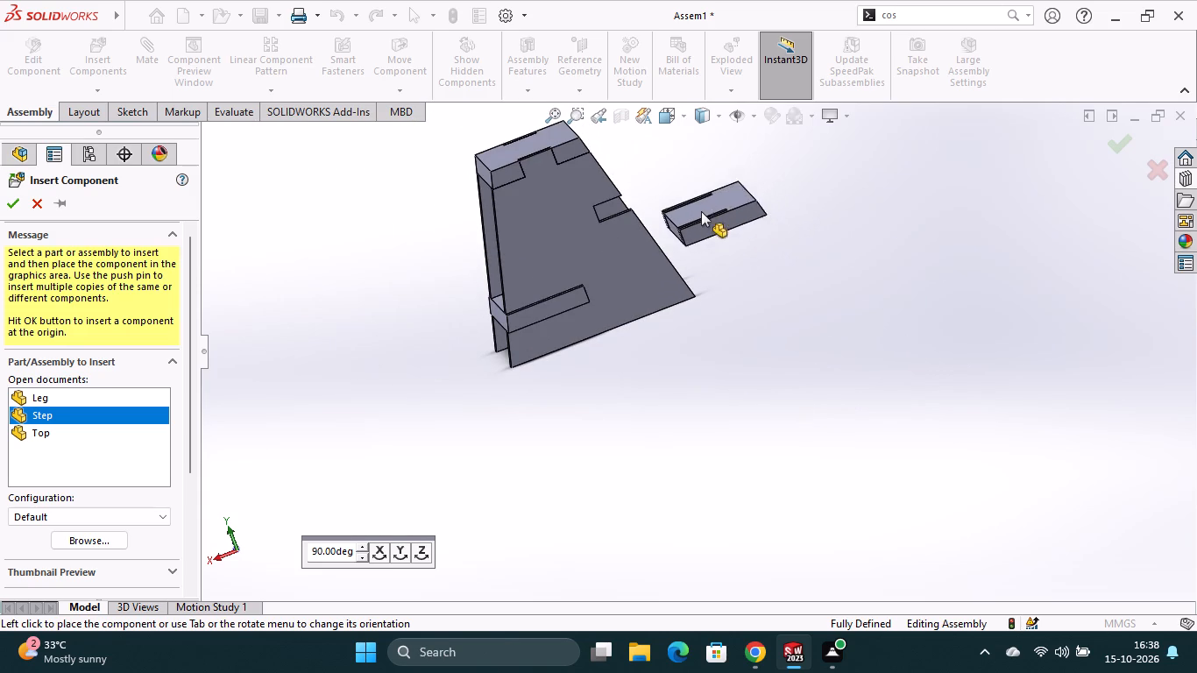
click(678, 180)
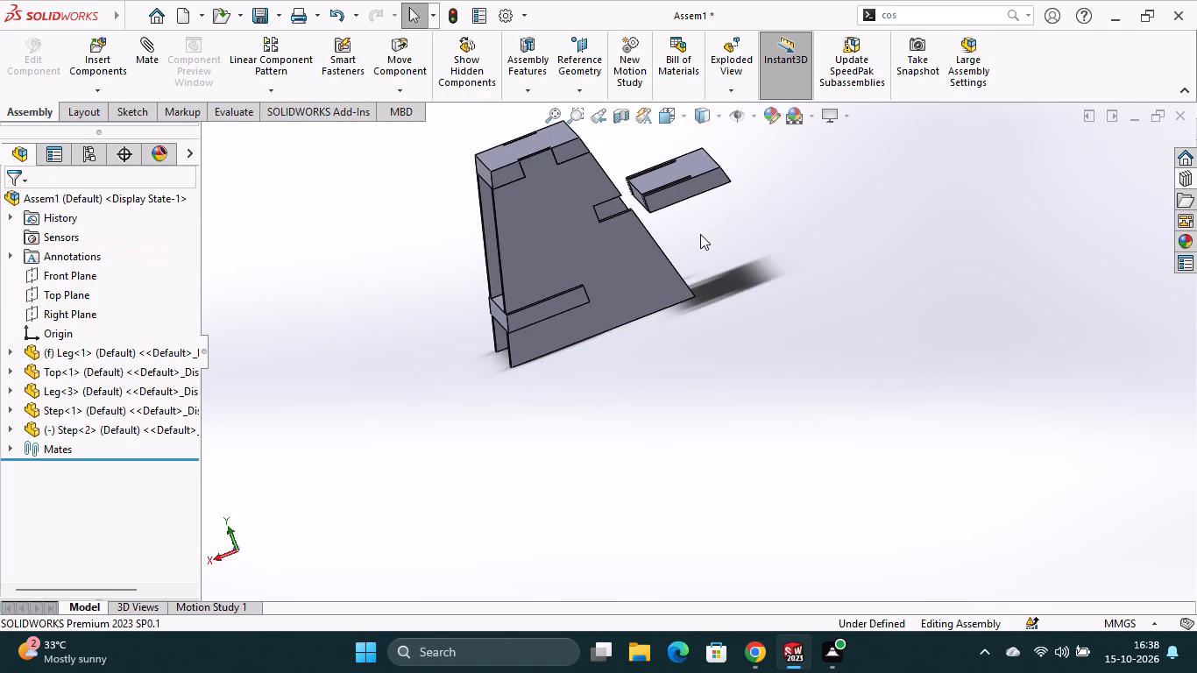
Examine the second Step's position and orientation relative to the Legs' open upper notches from several angles, including the front view.
scroll(698, 237, up, 2)
scroll(698, 252, down, 6)
middle_drag(665, 327, 664, 327)
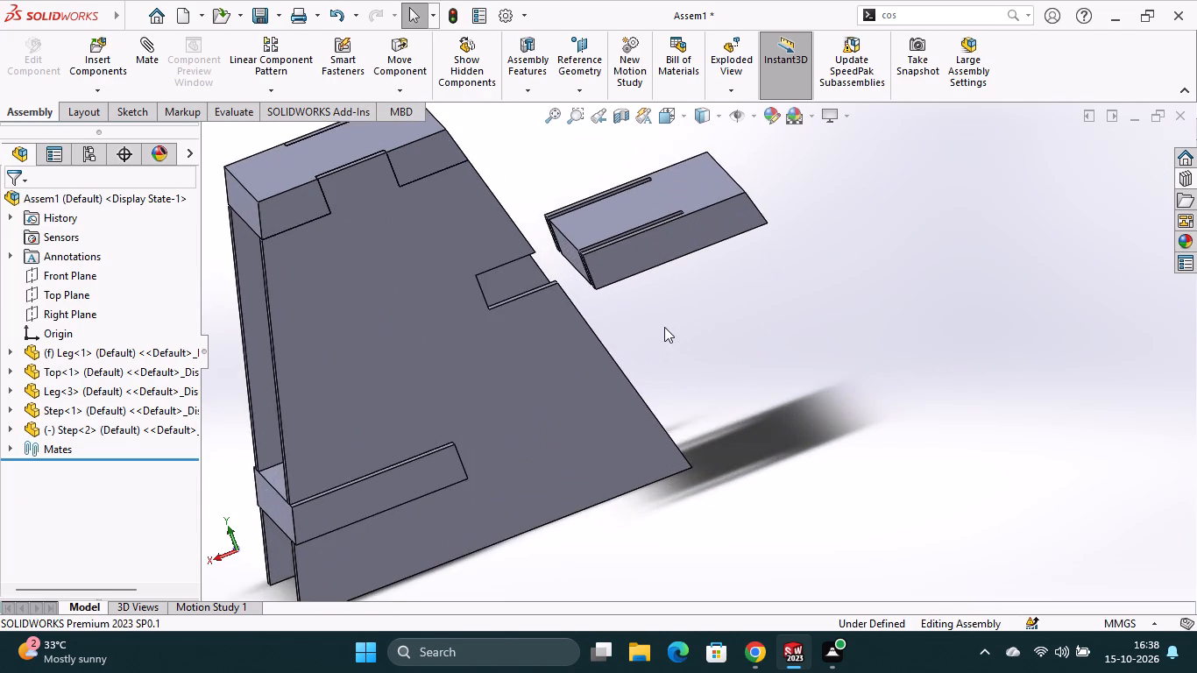
middle_drag(664, 327, 620, 373)
scroll(832, 295, up, 3)
middle_drag(868, 281, 868, 301)
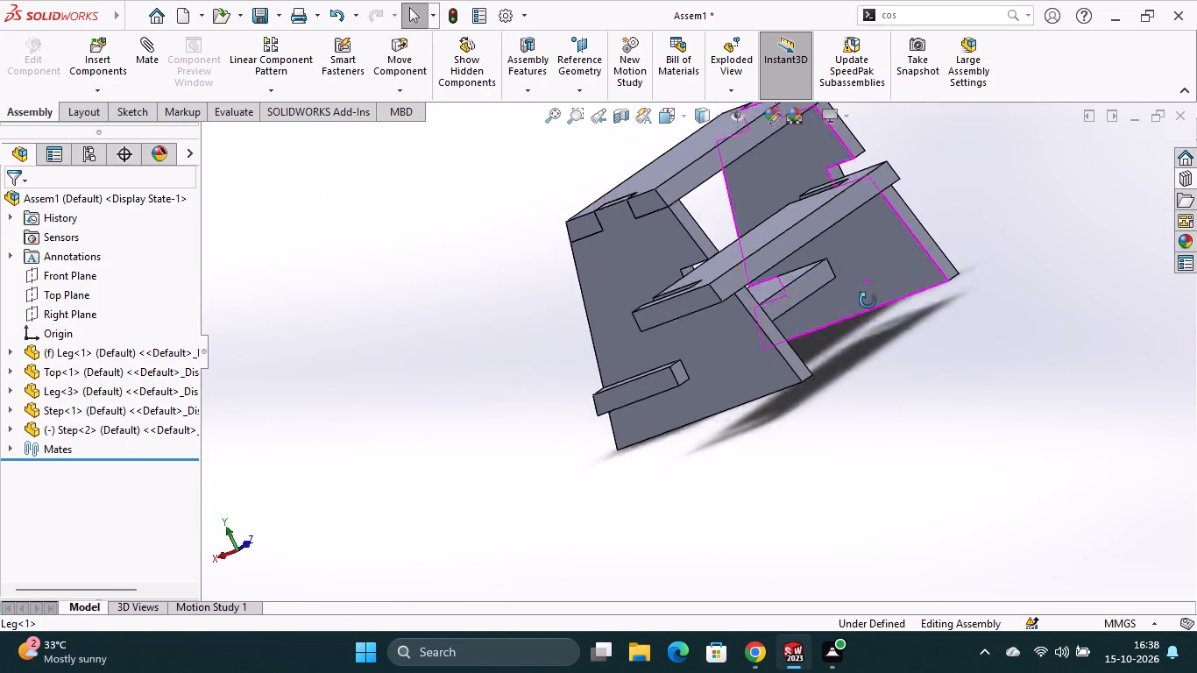
middle_drag(868, 301, 825, 379)
scroll(826, 380, up, 1)
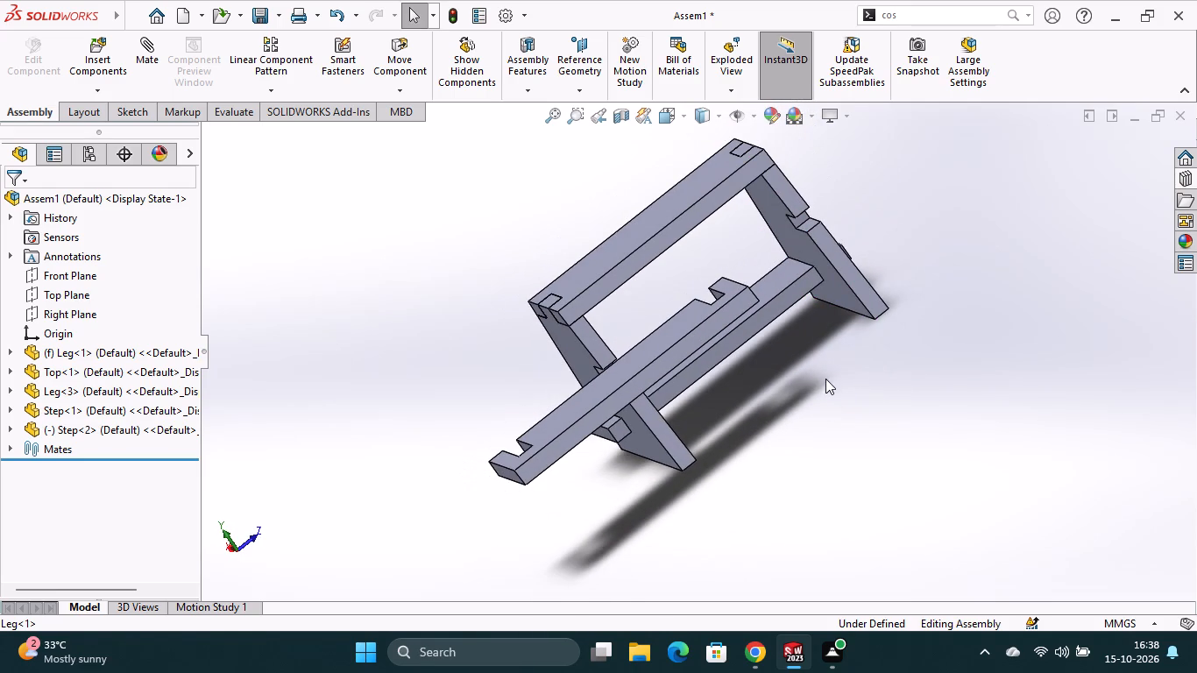
scroll(851, 399, up, 1)
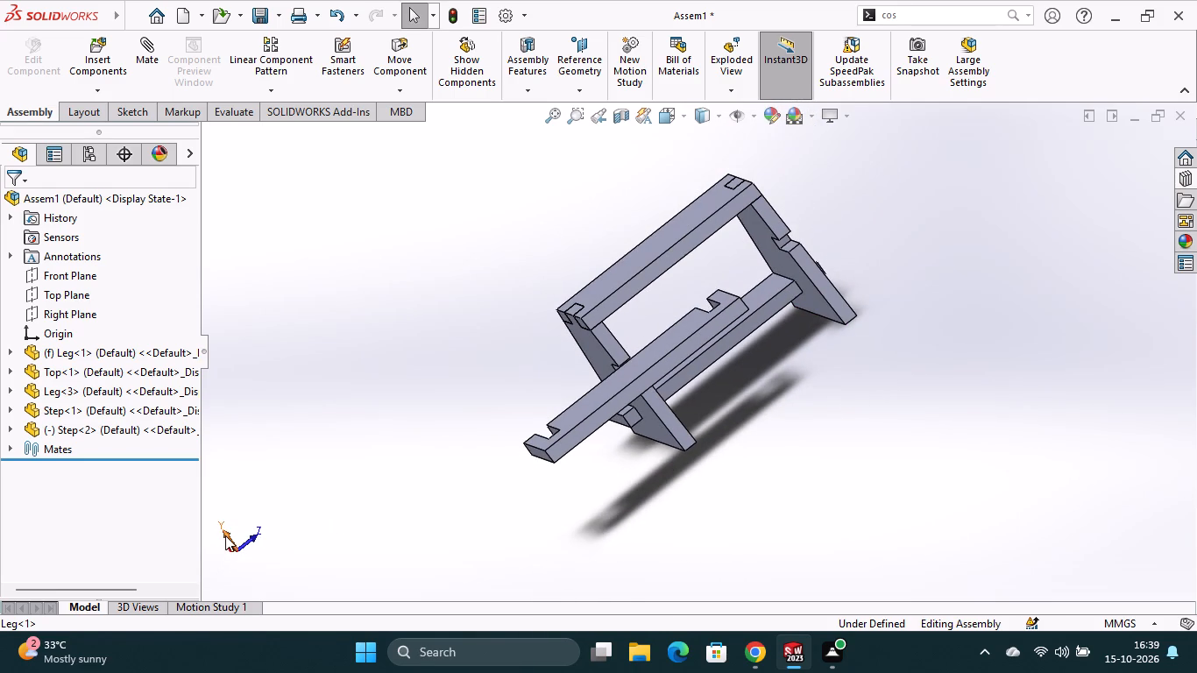
click(225, 535)
click(239, 567)
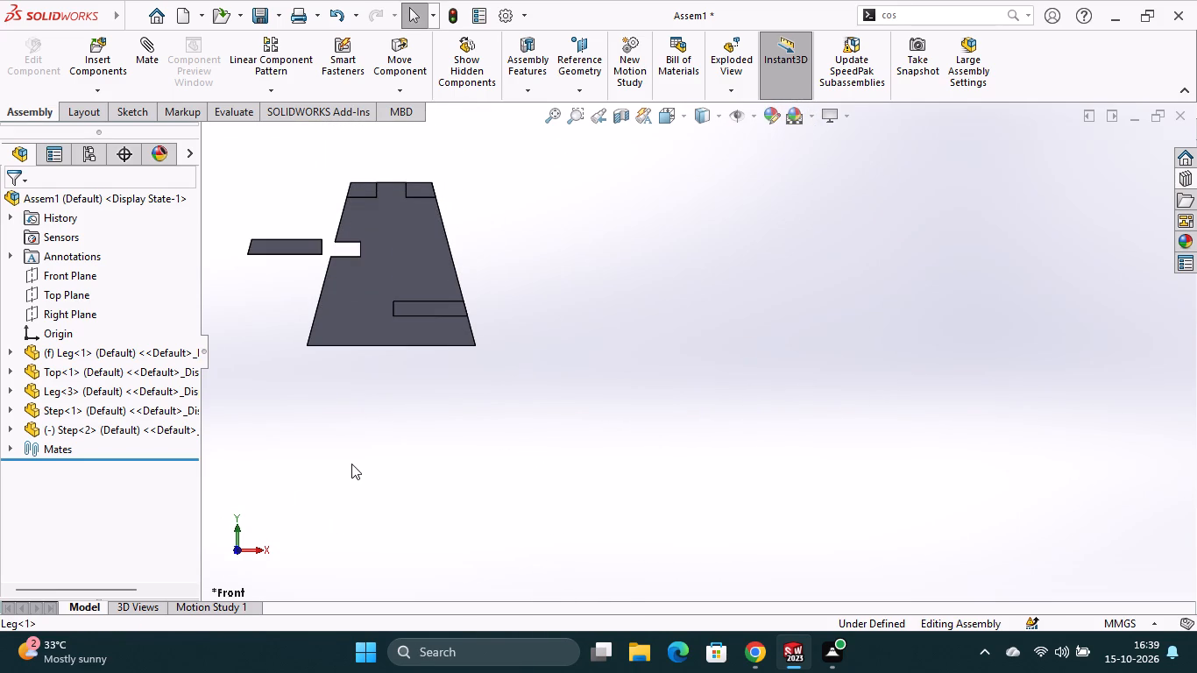
scroll(351, 464, up, 4)
middle_drag(496, 386, 629, 419)
scroll(593, 351, down, 4)
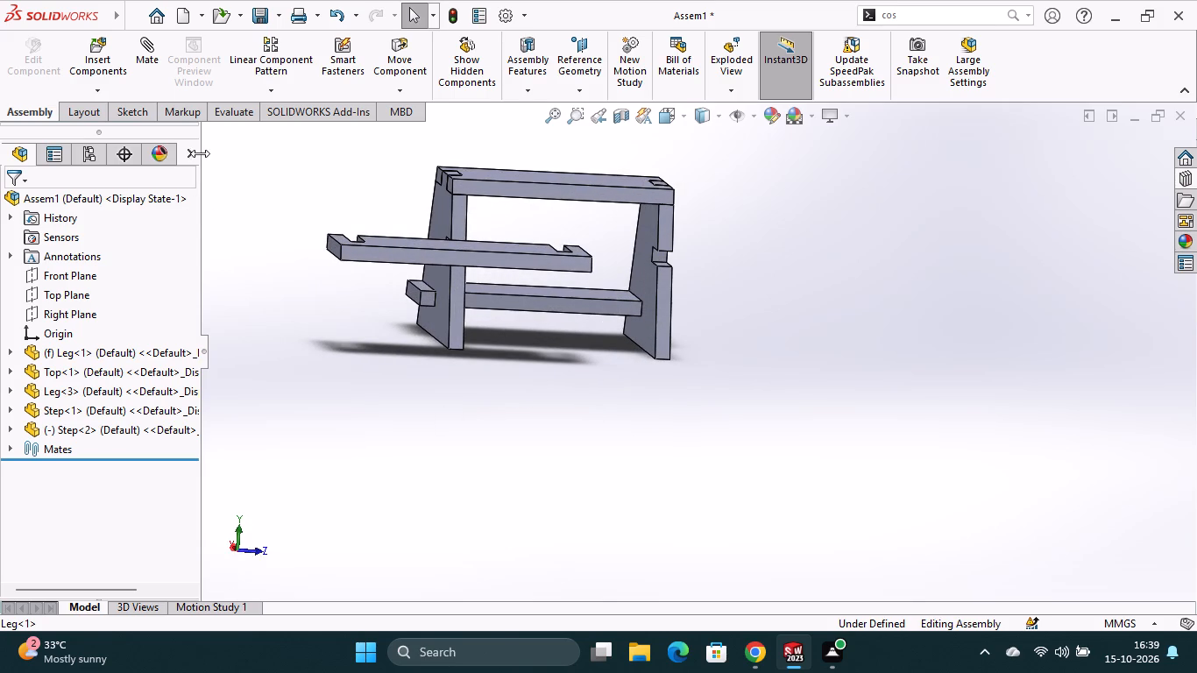
Add a coincident mate between the inner end face of the first Leg's upper notch and the inner end face of the second Step's notch.
click(152, 66)
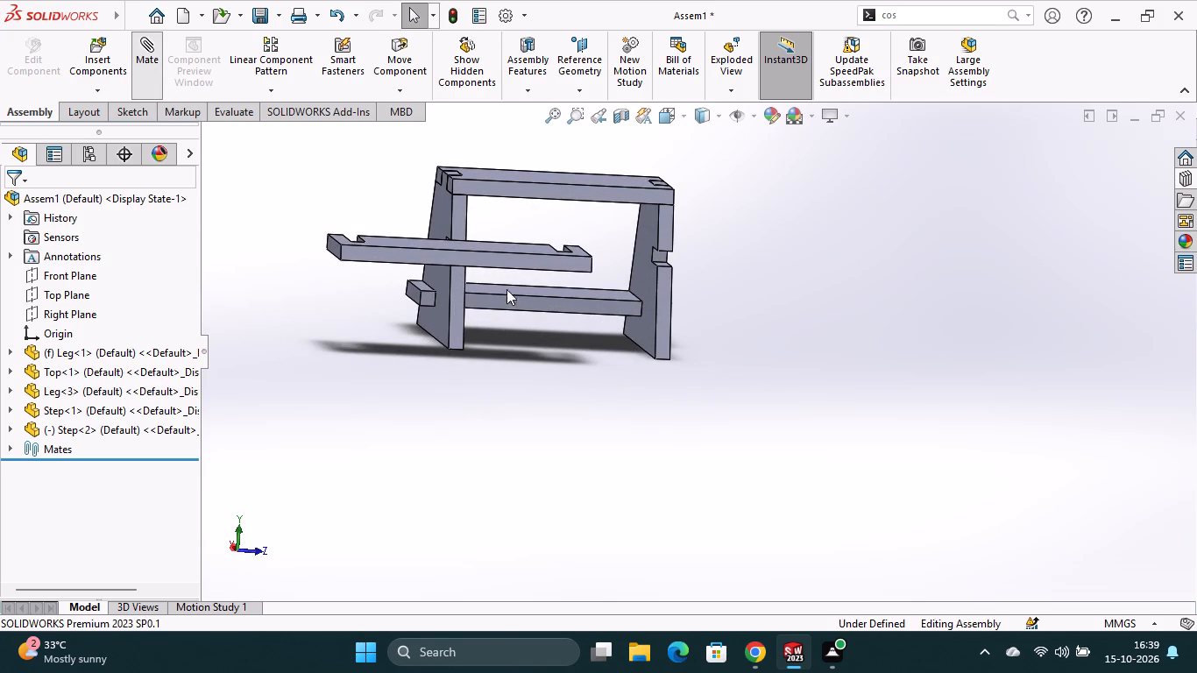
click(660, 258)
middle_drag(615, 256, 507, 357)
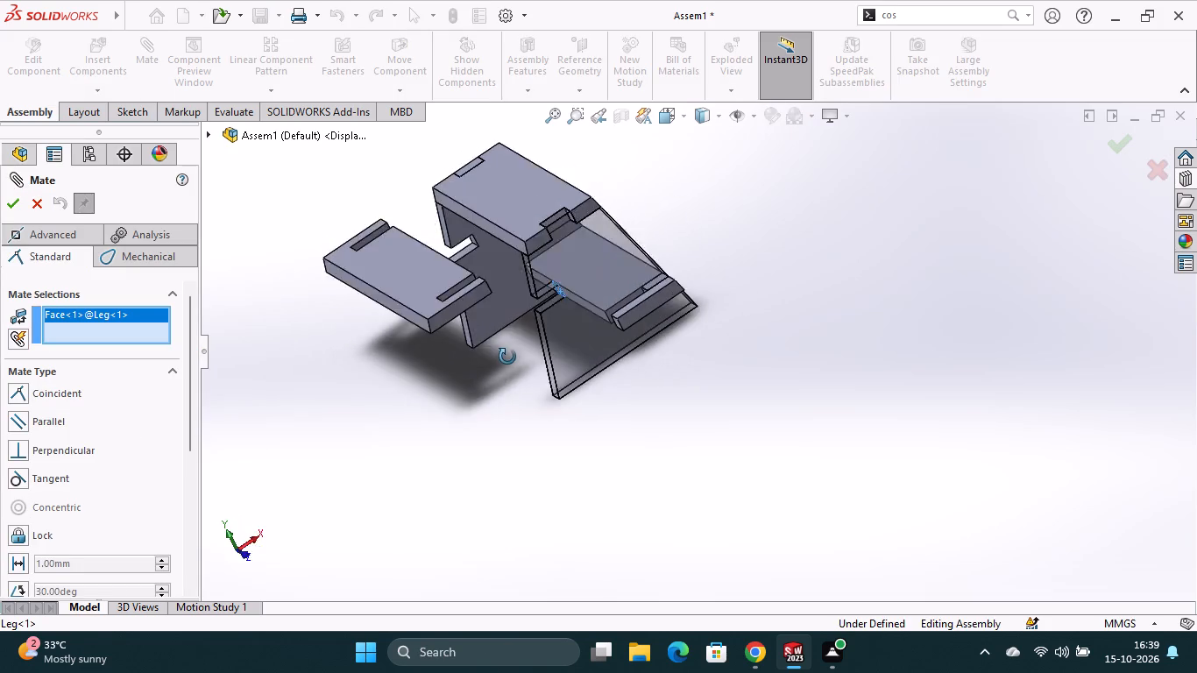
middle_drag(507, 357, 430, 392)
middle_drag(671, 321, 605, 394)
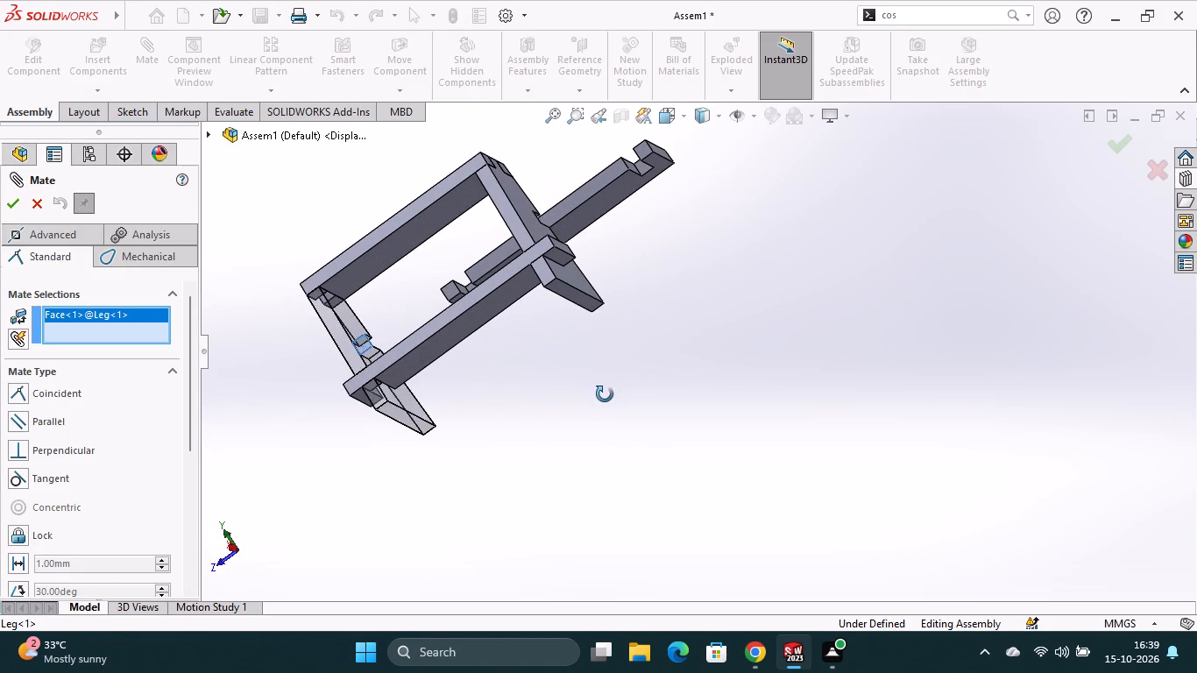
middle_drag(546, 374, 566, 427)
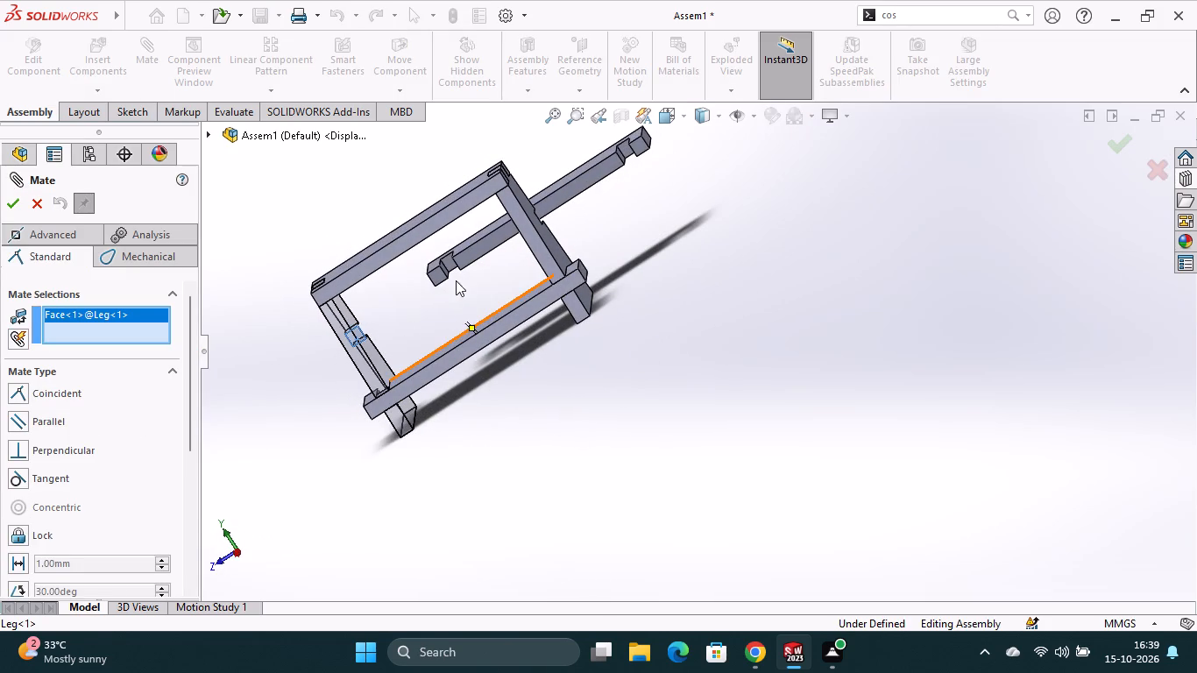
click(450, 264)
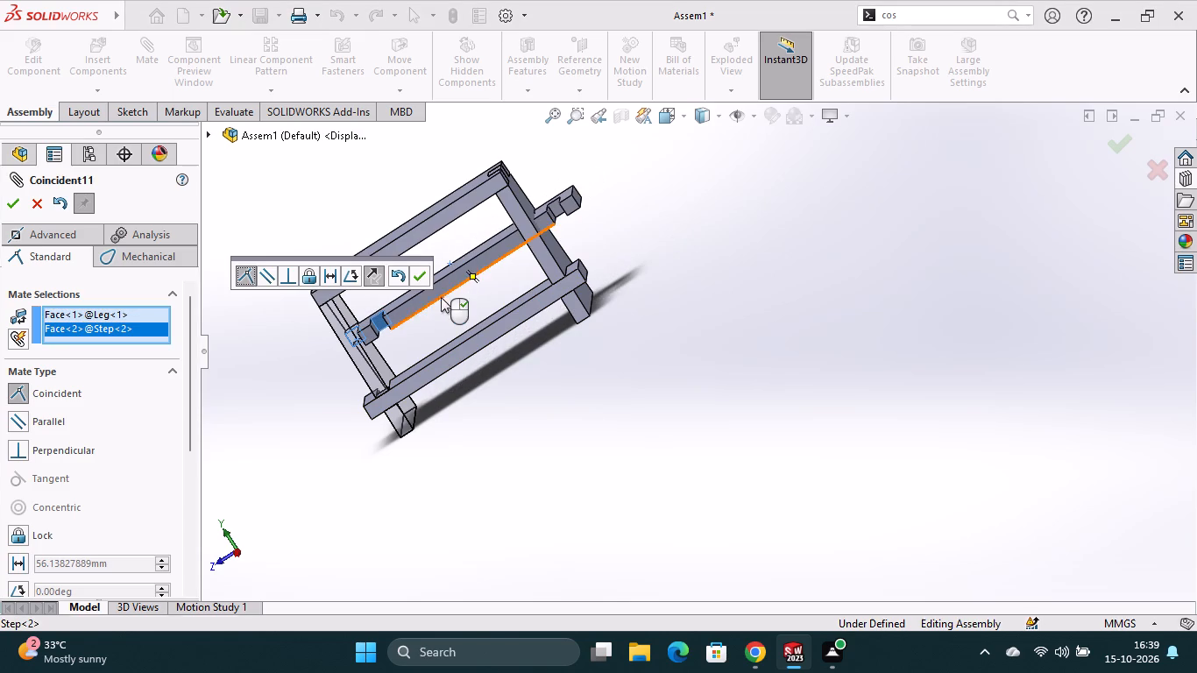
click(415, 273)
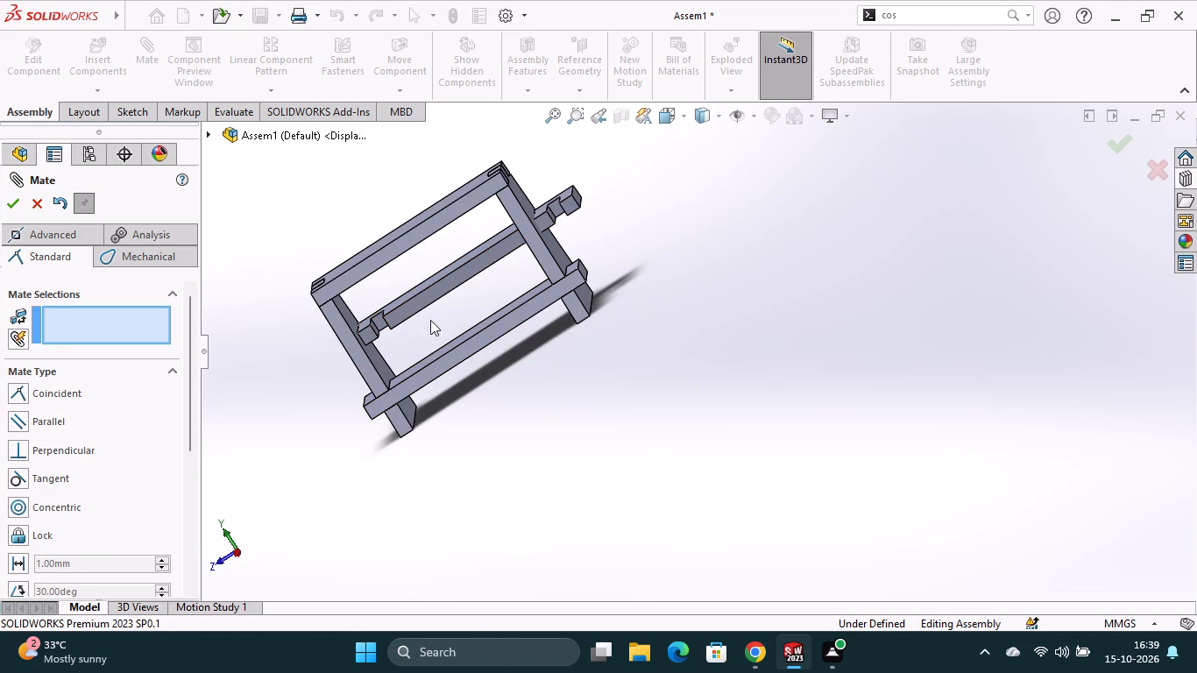
Add a coincident mate between the side face of the second Step's notch and the inner face of the first Leg.
middle_drag(446, 421, 512, 432)
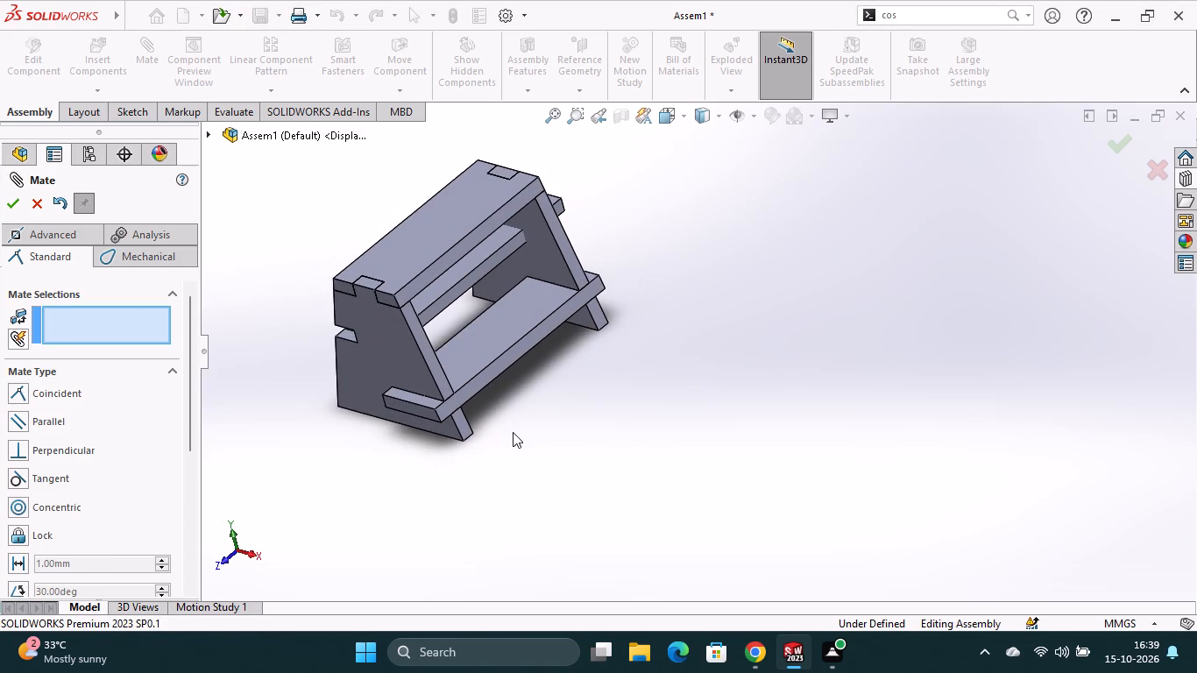
middle_drag(528, 414, 506, 435)
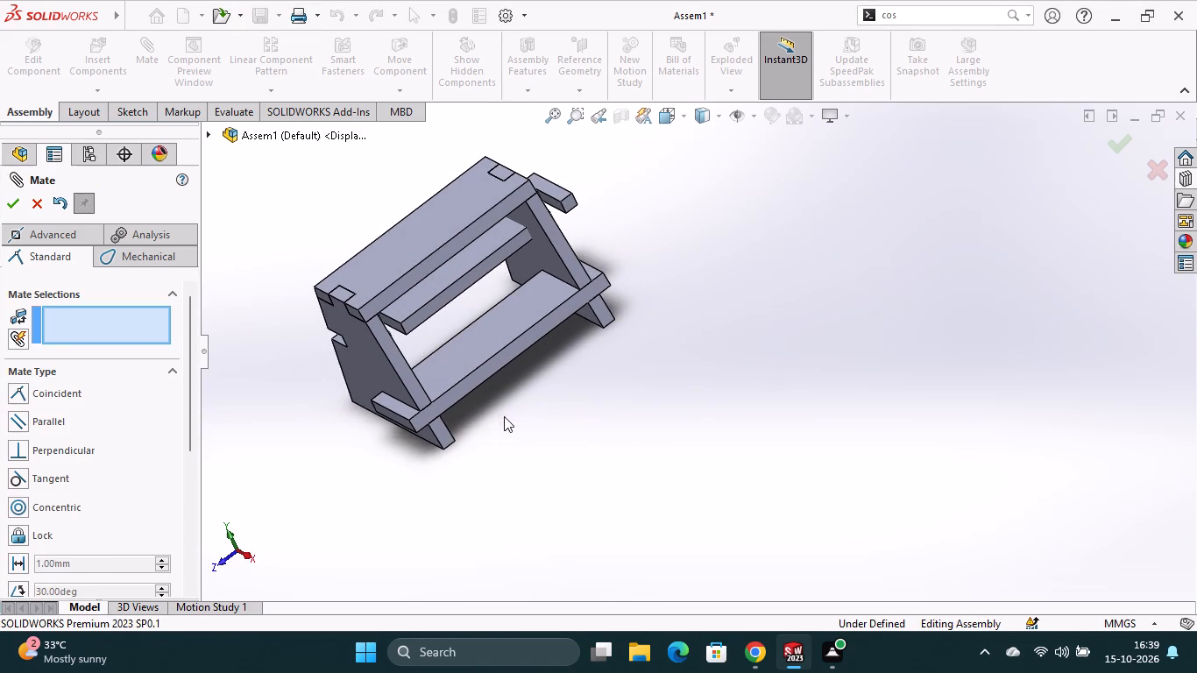
middle_drag(507, 418, 497, 430)
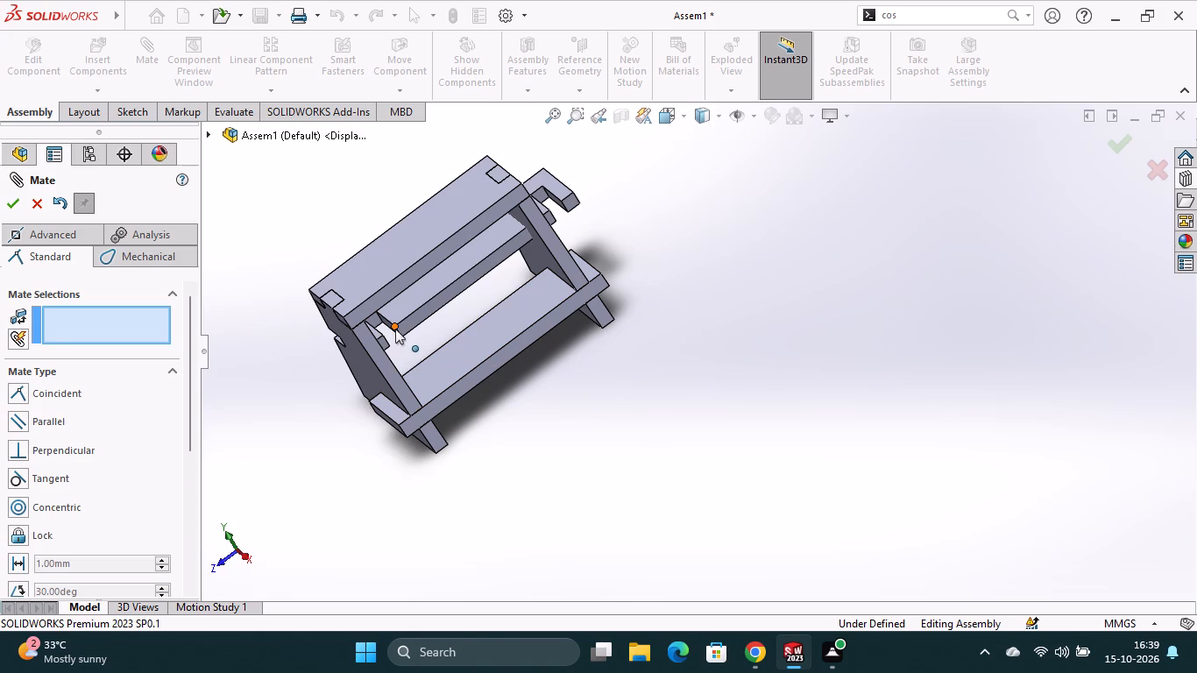
scroll(392, 333, down, 5)
click(477, 328)
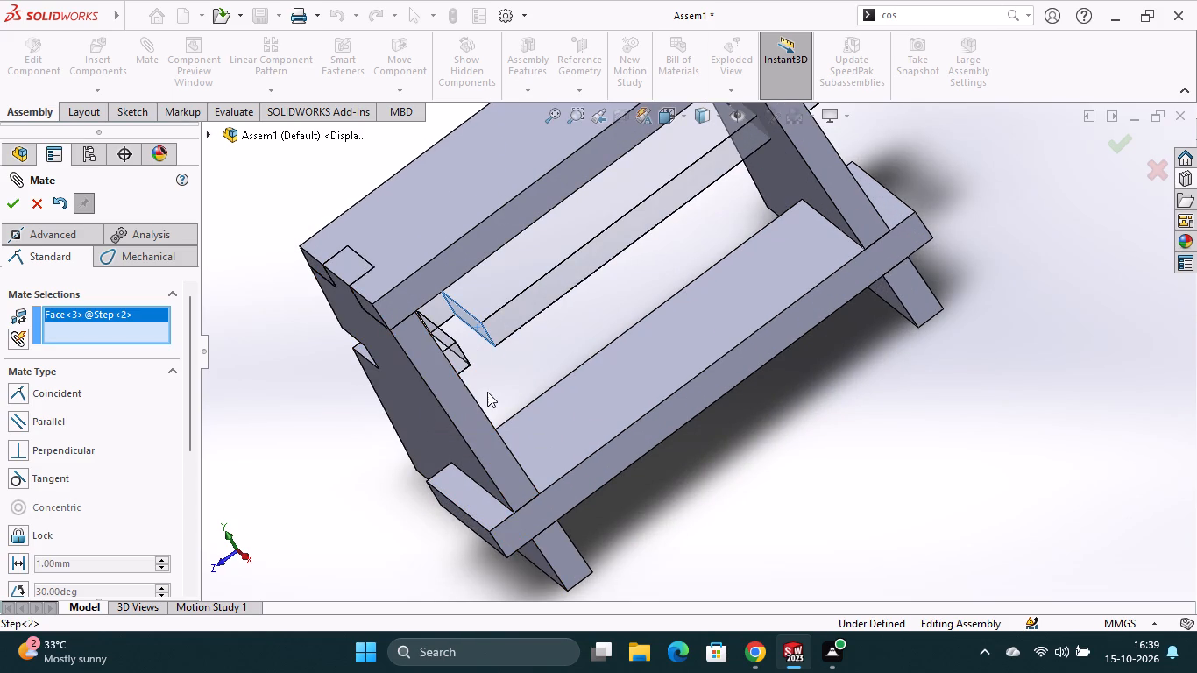
middle_drag(571, 358, 553, 360)
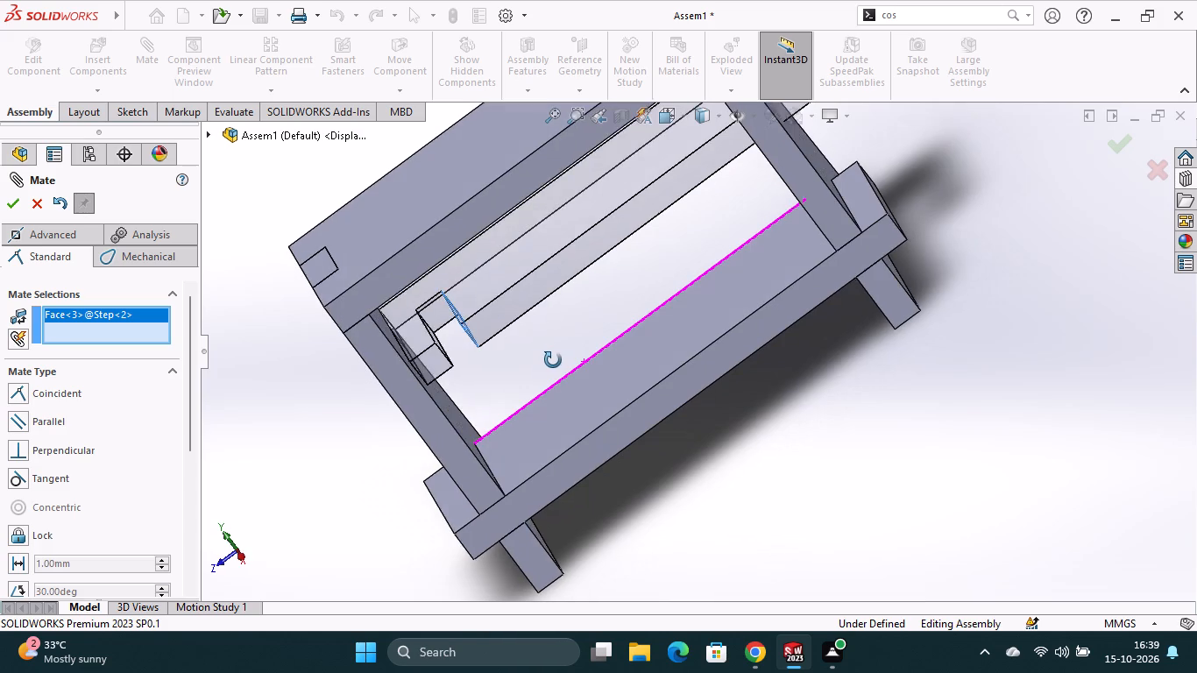
middle_drag(553, 360, 551, 365)
click(451, 406)
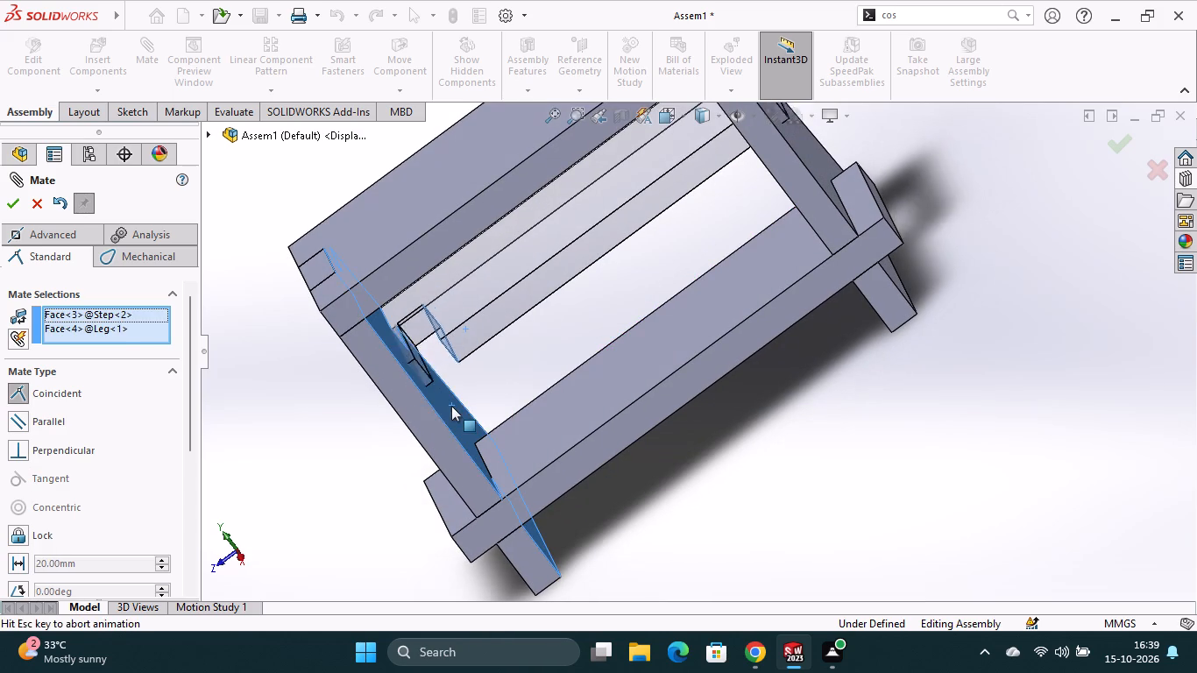
click(429, 434)
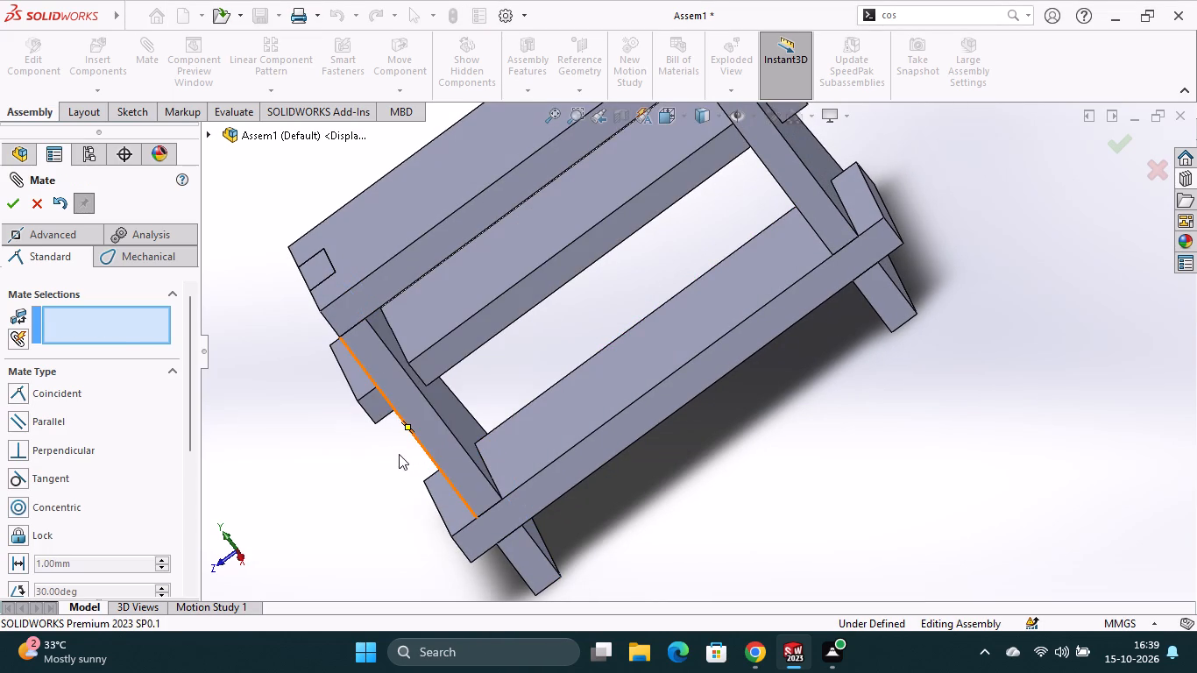
Add a coincident mate between the second Step's top face and the upper face of the first Leg's upper notch.
middle_drag(379, 454, 453, 431)
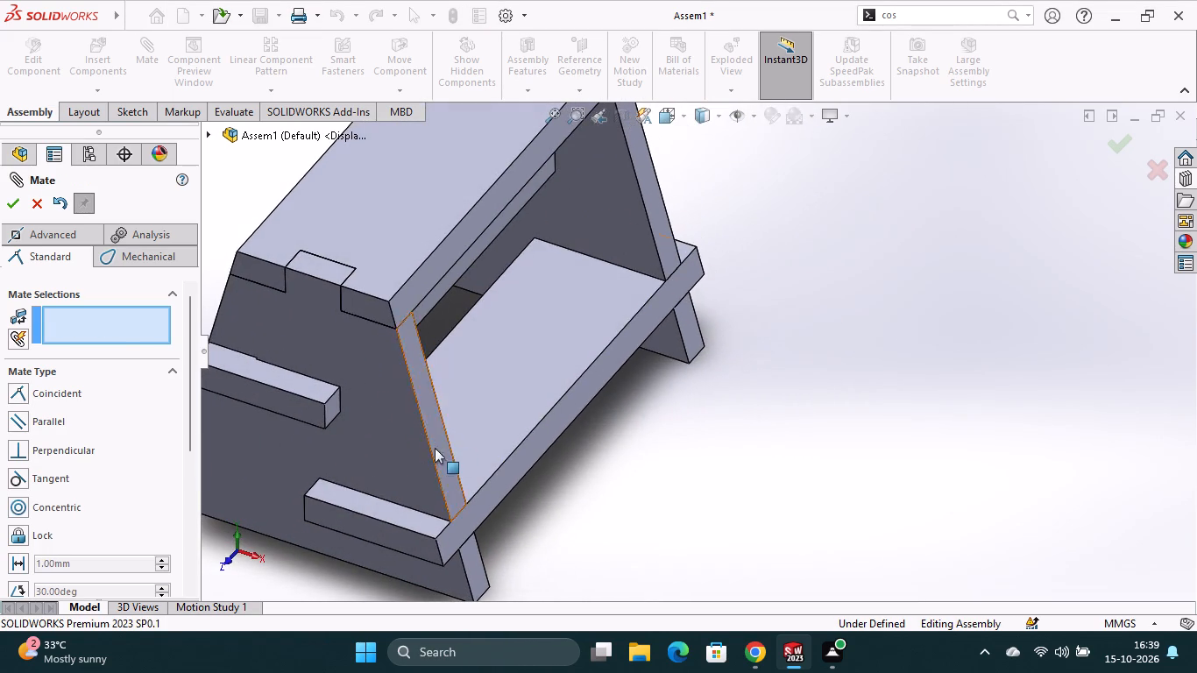
middle_drag(480, 370, 518, 268)
scroll(526, 261, up, 1)
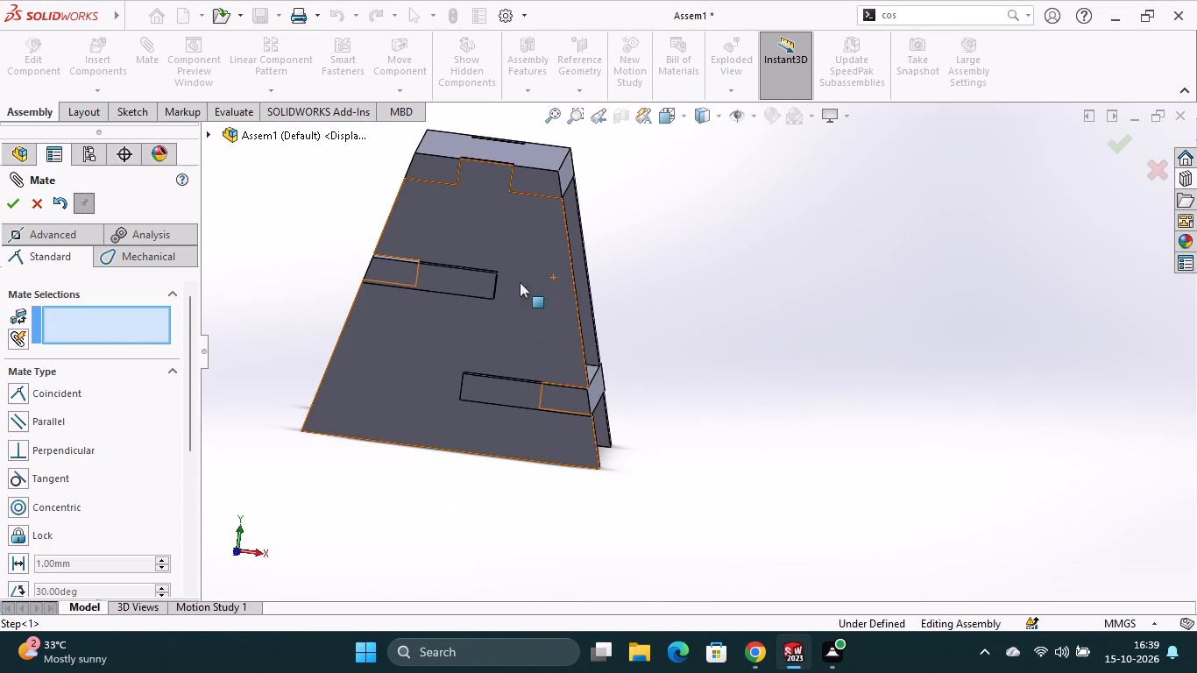
middle_drag(374, 460, 493, 448)
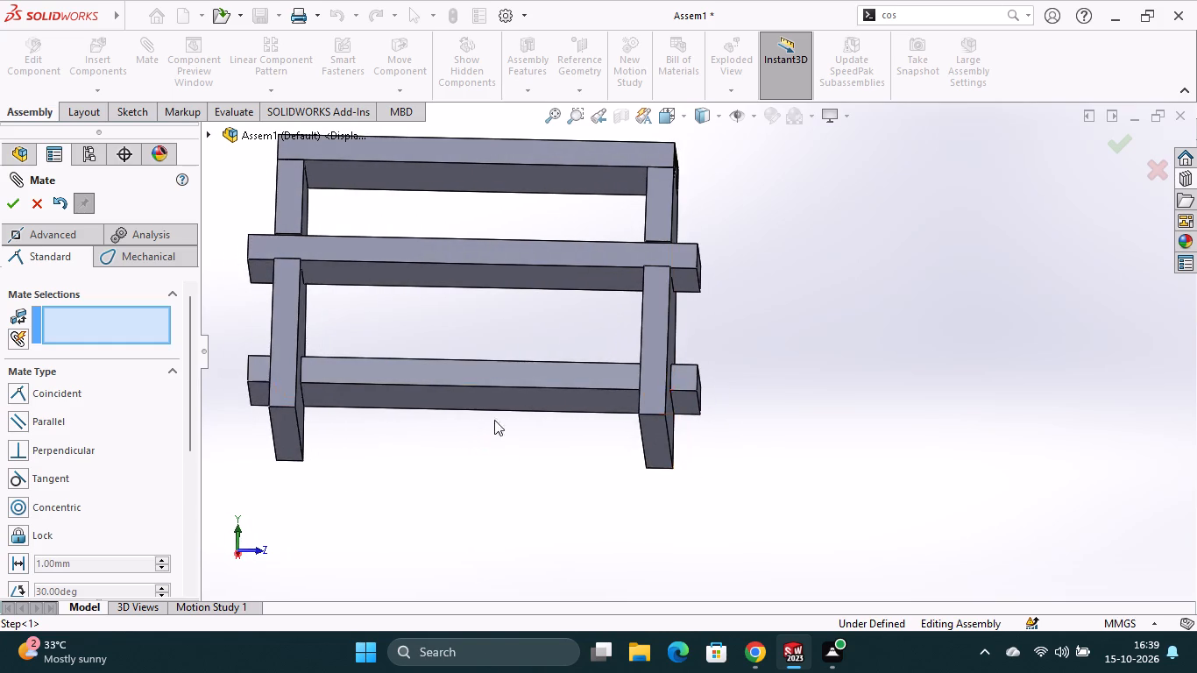
scroll(477, 309, down, 1)
middle_drag(465, 314, 456, 379)
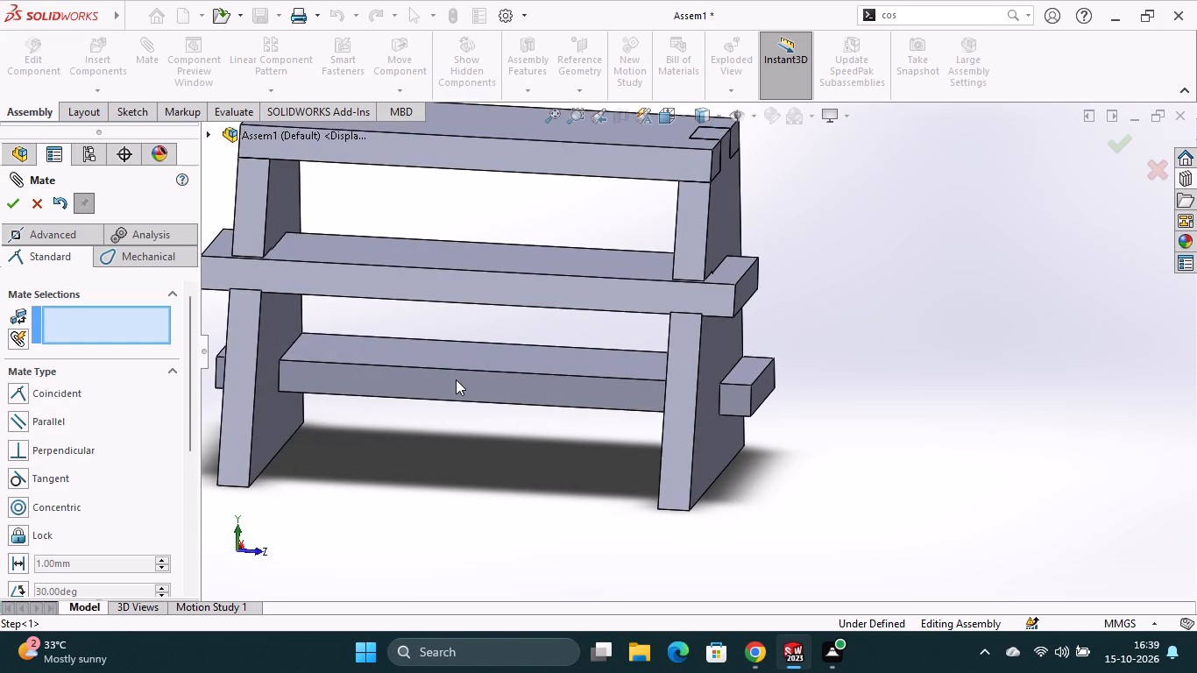
middle_drag(425, 439, 486, 431)
scroll(436, 437, down, 1)
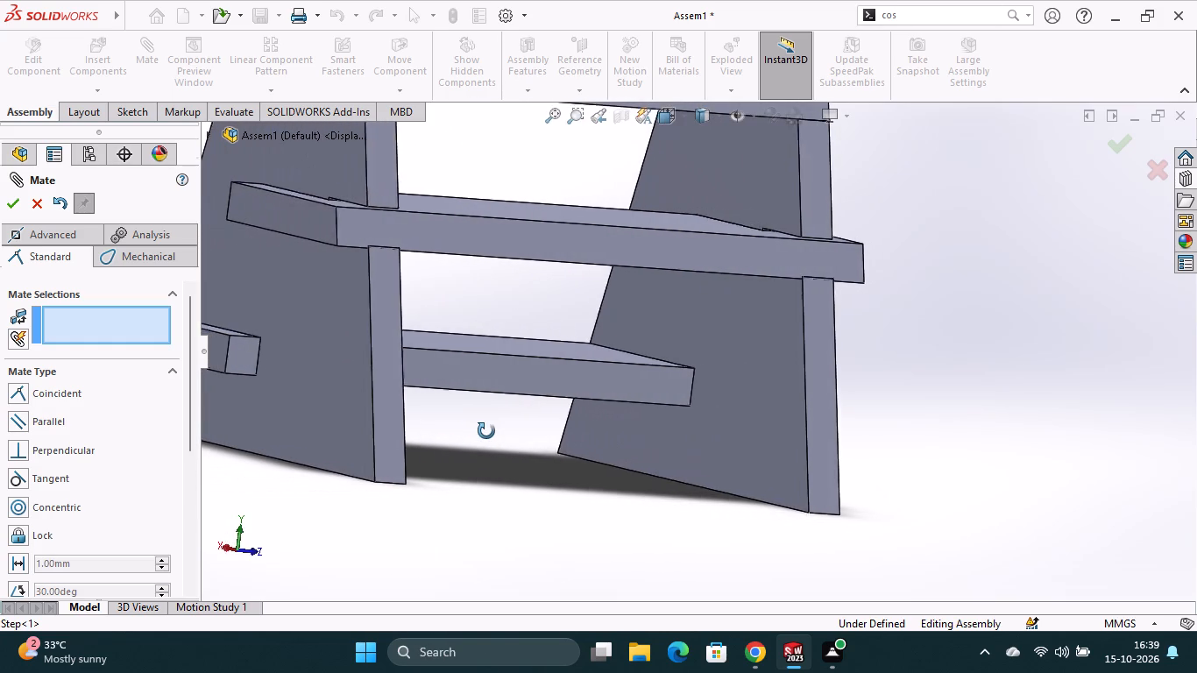
middle_drag(486, 431, 502, 431)
scroll(726, 178, down, 4)
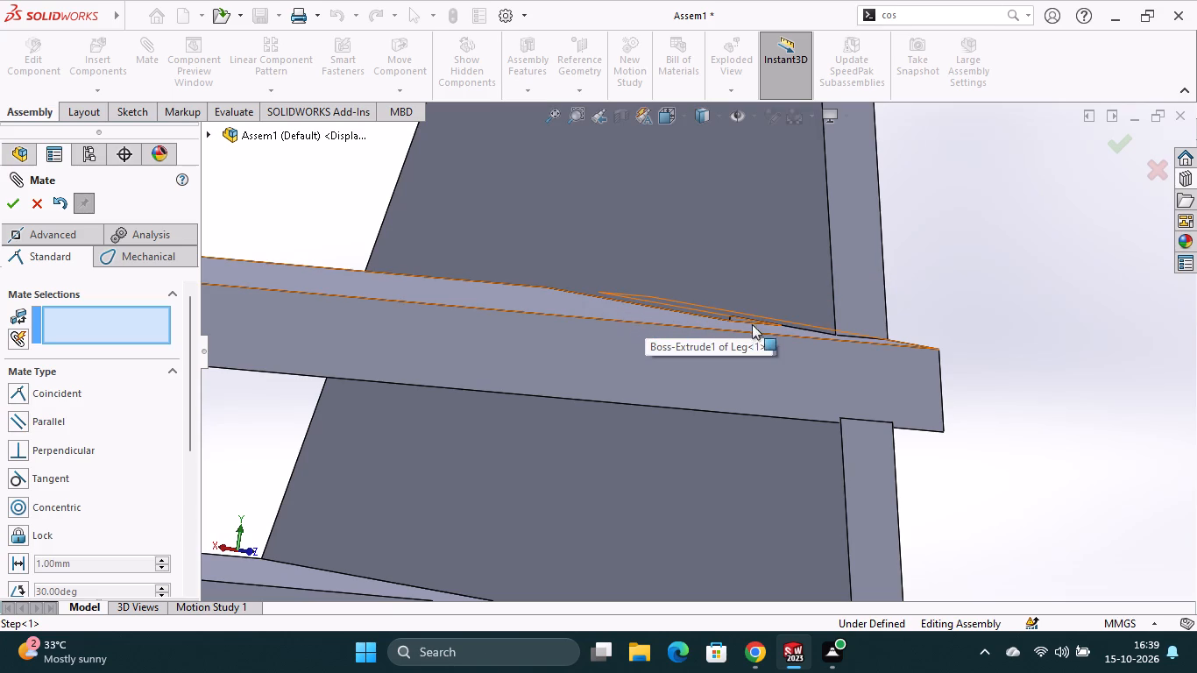
click(526, 298)
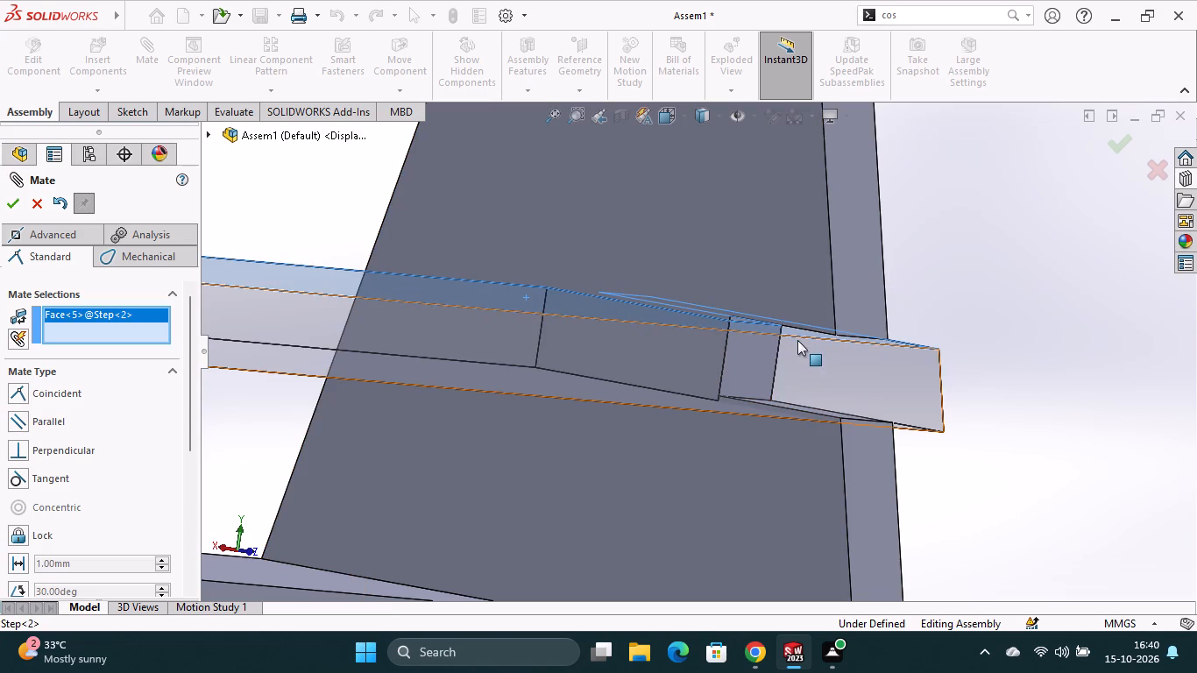
scroll(794, 348, down, 2)
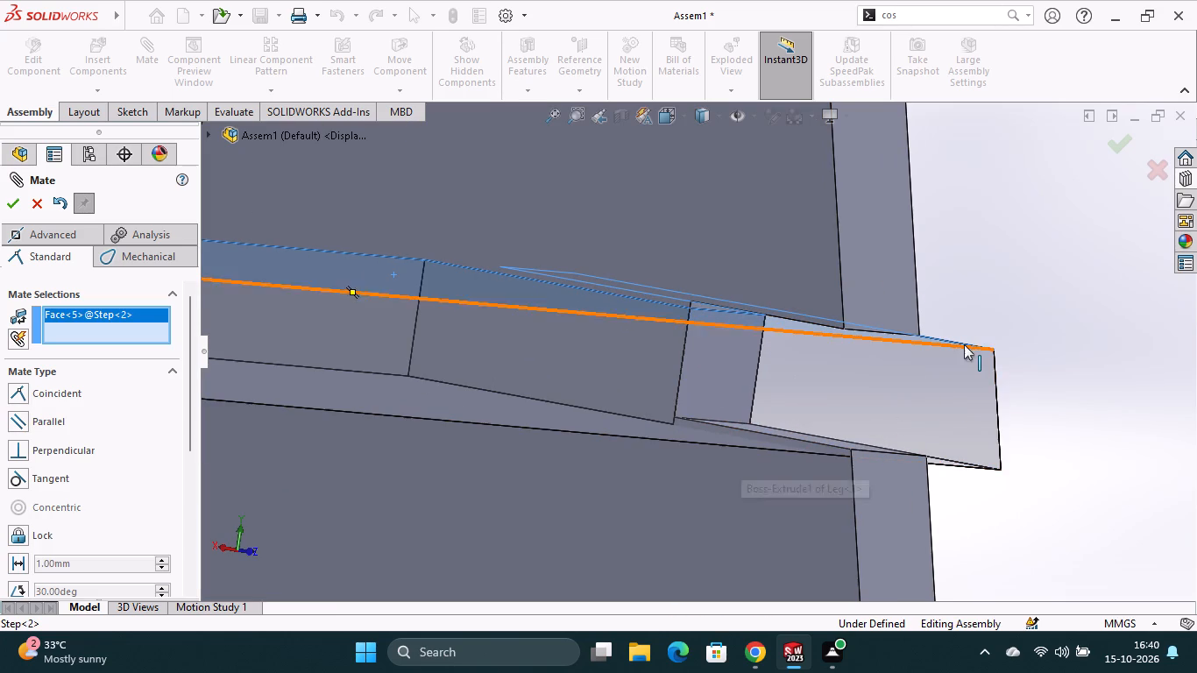
middle_drag(994, 278, 1005, 327)
scroll(1005, 327, up, 1)
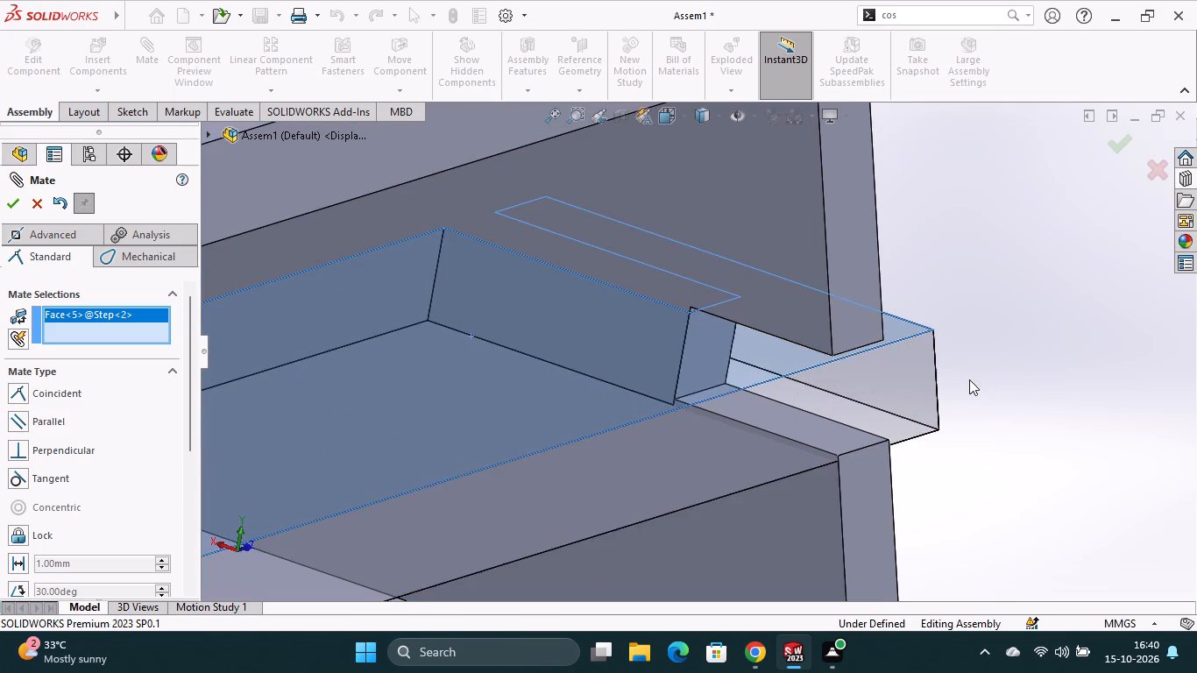
middle_drag(969, 379, 929, 250)
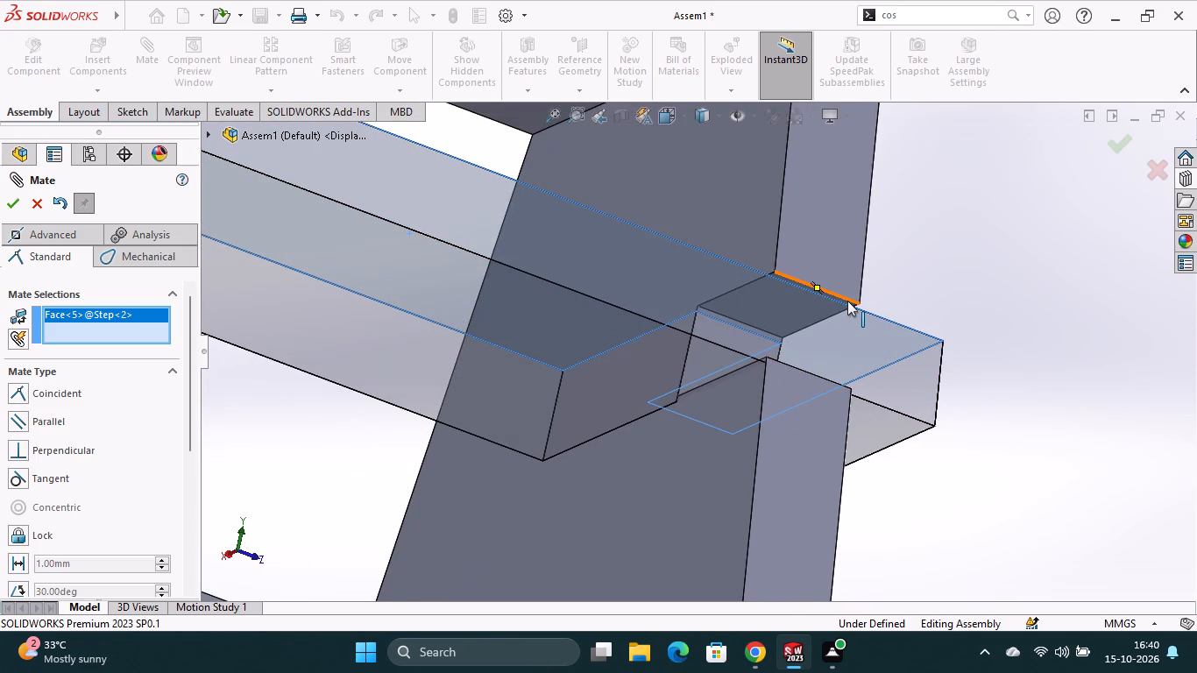
click(842, 303)
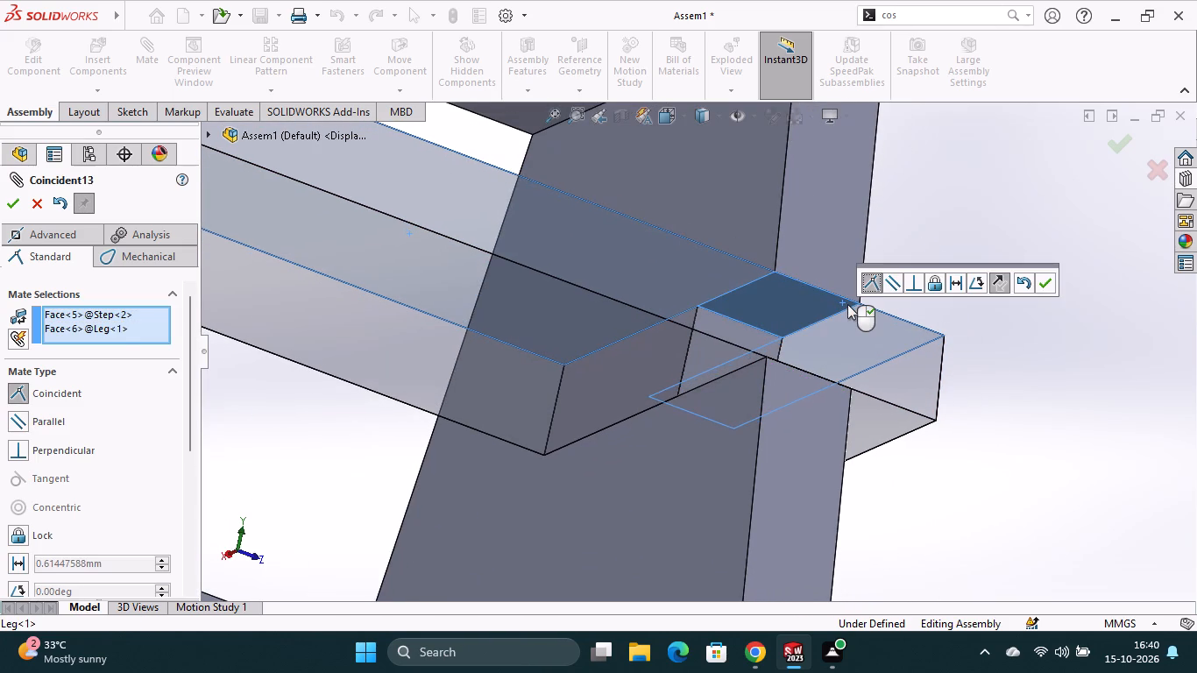
click(1043, 280)
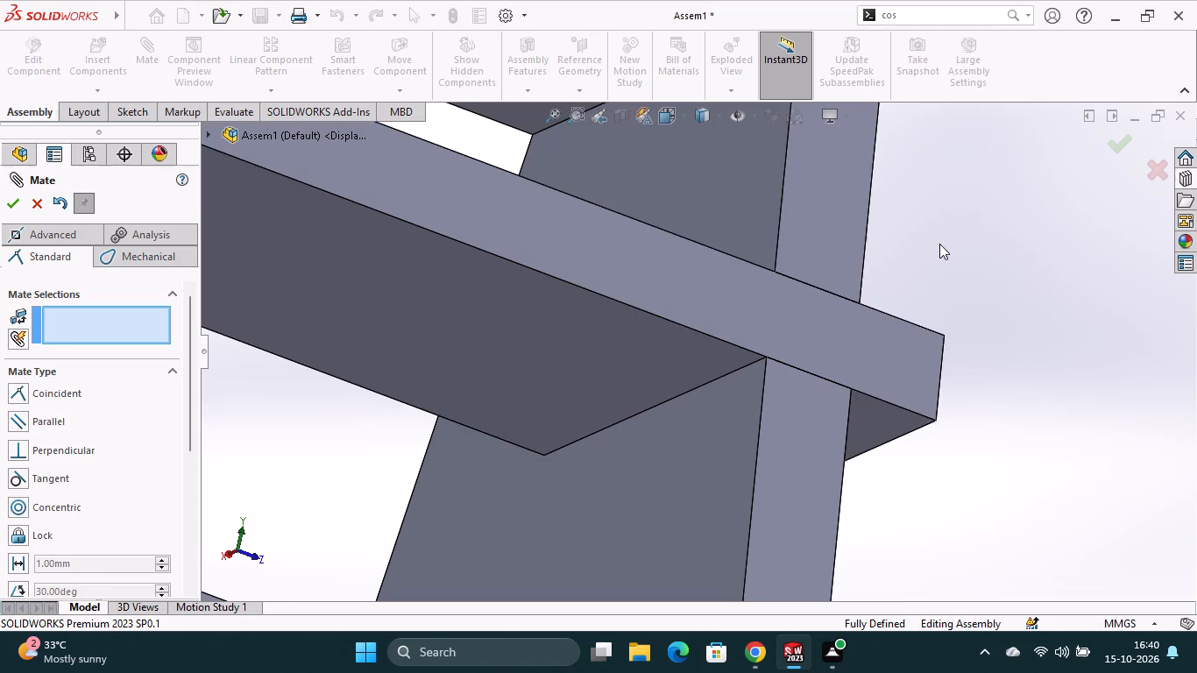
Examine the assembled stool from all sides, checking how the Steps and Top fit the Legs, and finish the Mate command.
middle_drag(939, 238, 914, 385)
scroll(899, 366, up, 7)
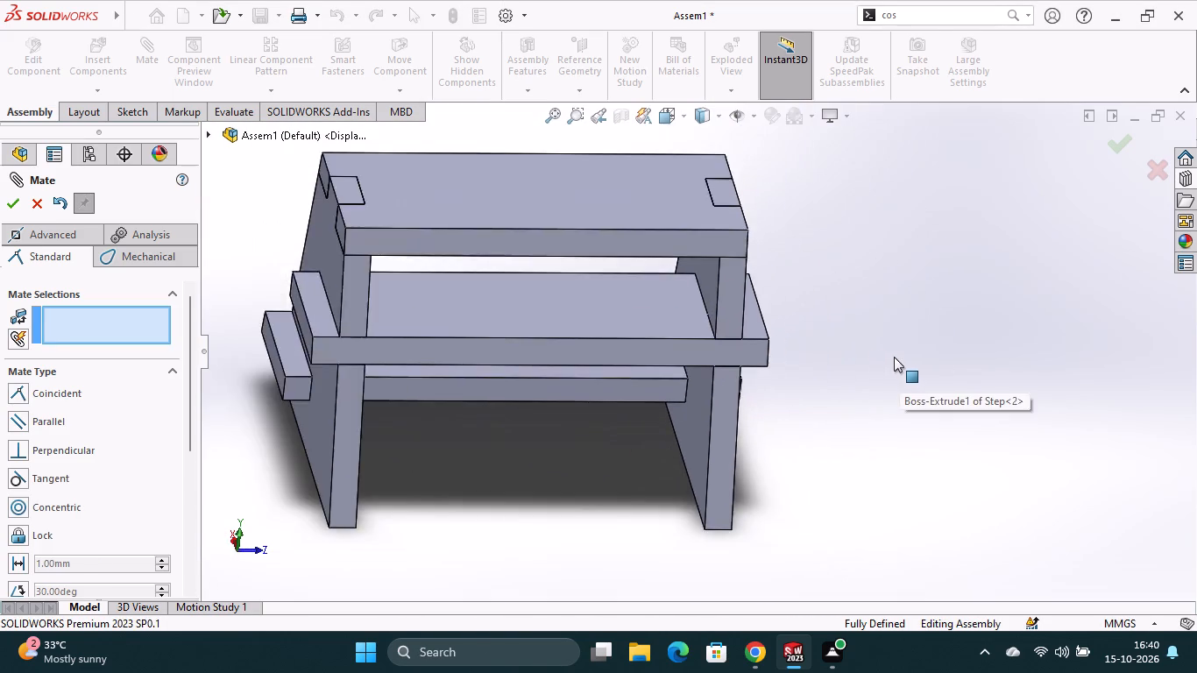
scroll(804, 371, up, 2)
middle_drag(599, 451, 522, 453)
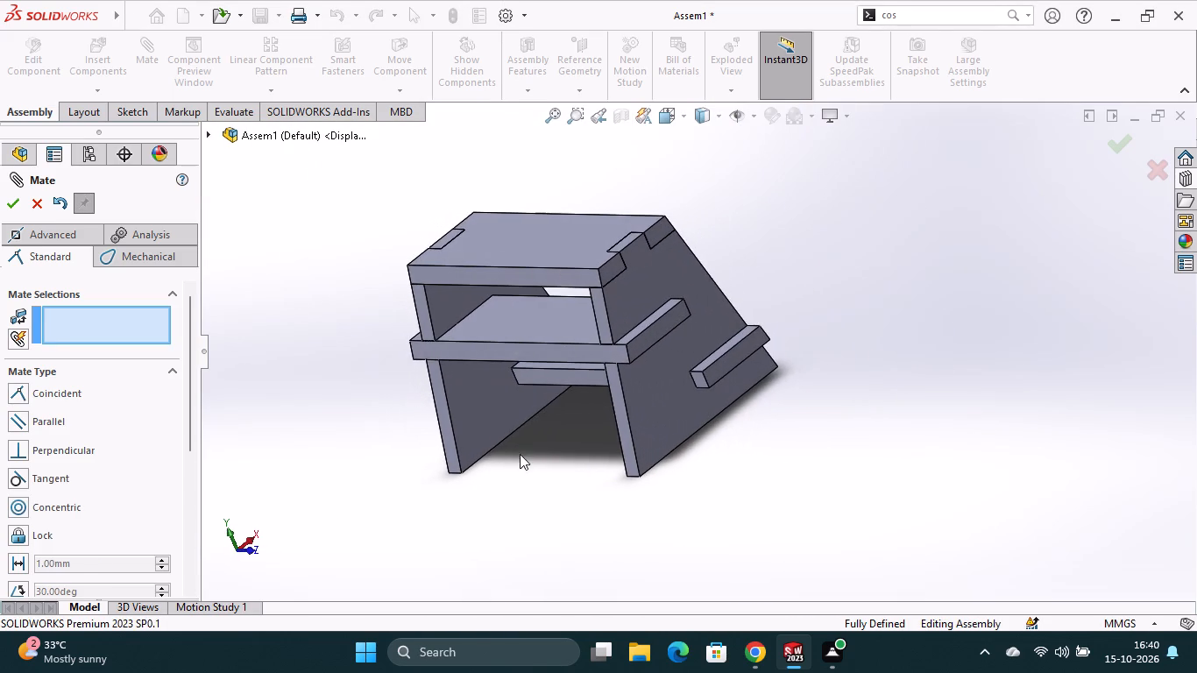
middle_drag(601, 494, 545, 497)
middle_drag(660, 486, 625, 503)
middle_drag(683, 469, 683, 471)
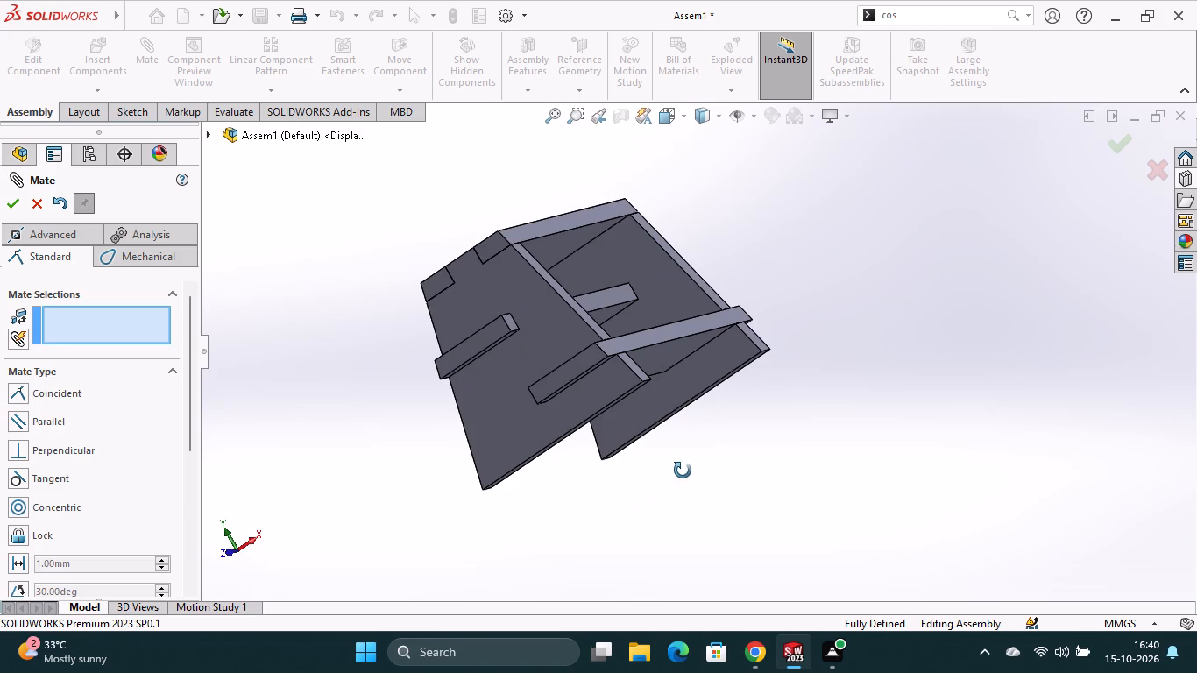
middle_drag(683, 471, 741, 491)
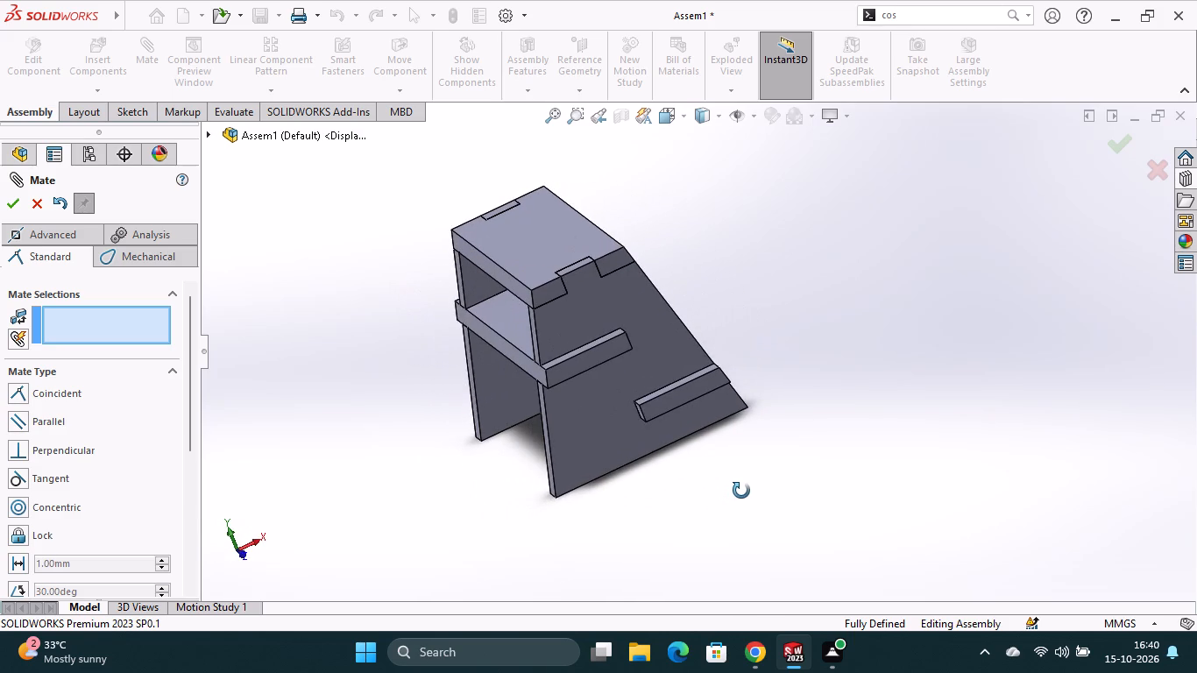
middle_drag(741, 491, 742, 491)
middle_drag(707, 471, 776, 483)
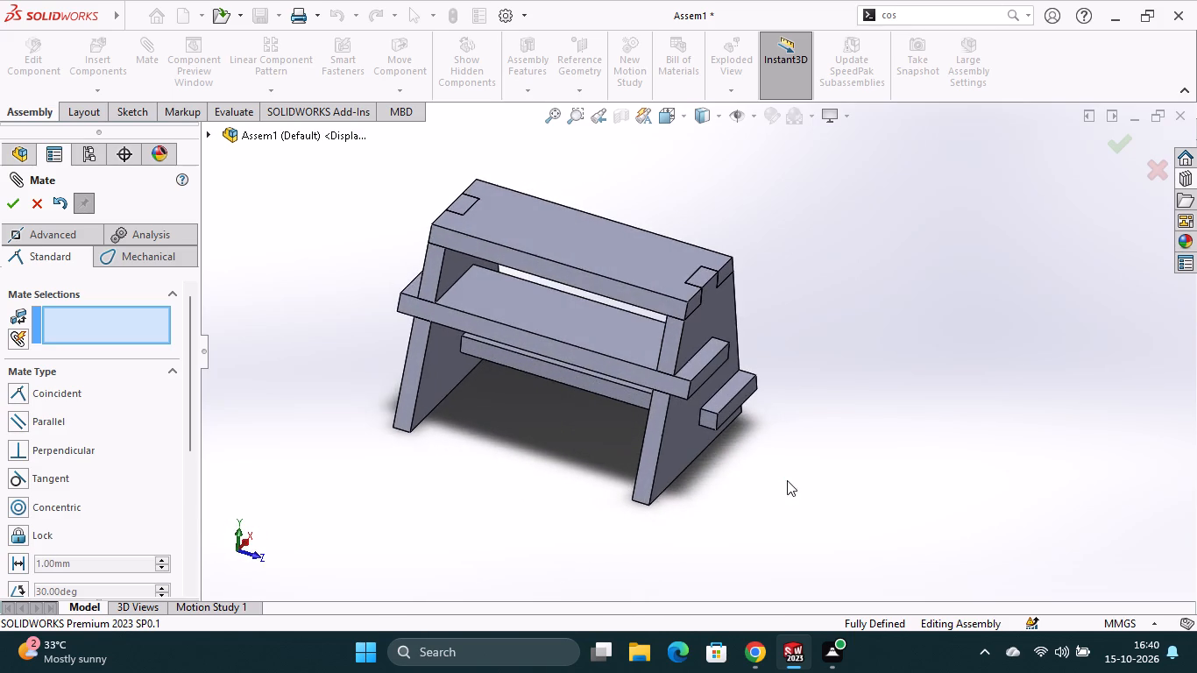
middle_drag(646, 478, 713, 487)
middle_drag(564, 481, 529, 518)
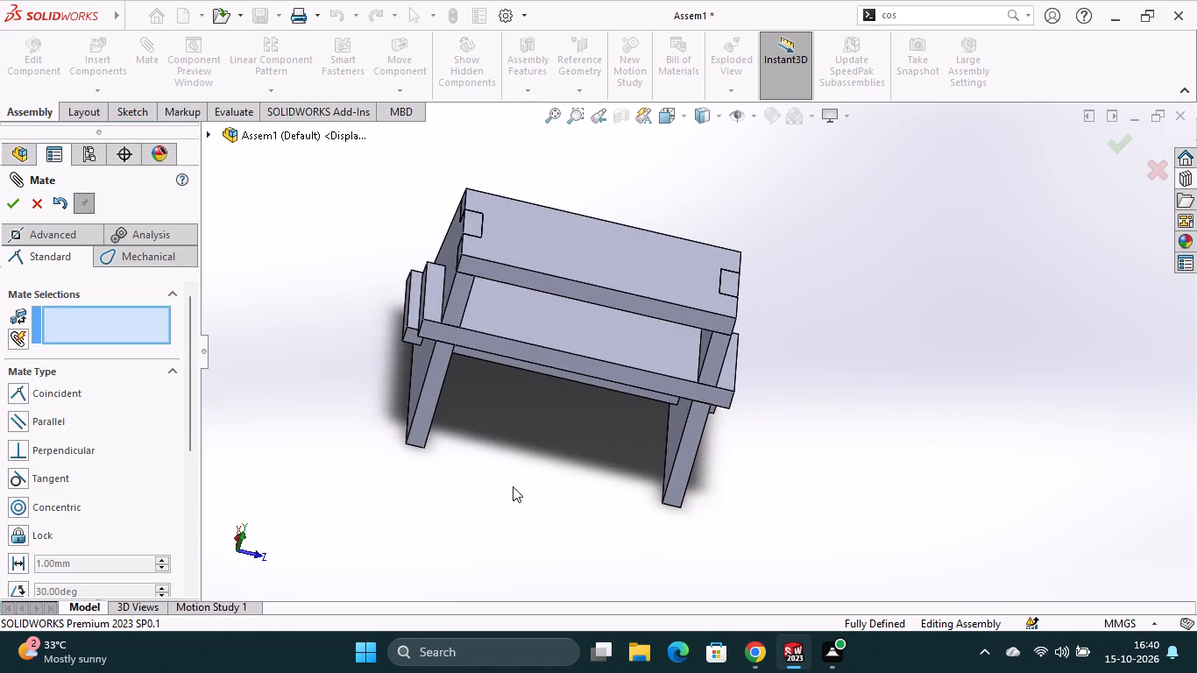
middle_drag(522, 477, 487, 493)
middle_drag(533, 479, 483, 497)
middle_drag(695, 442, 722, 478)
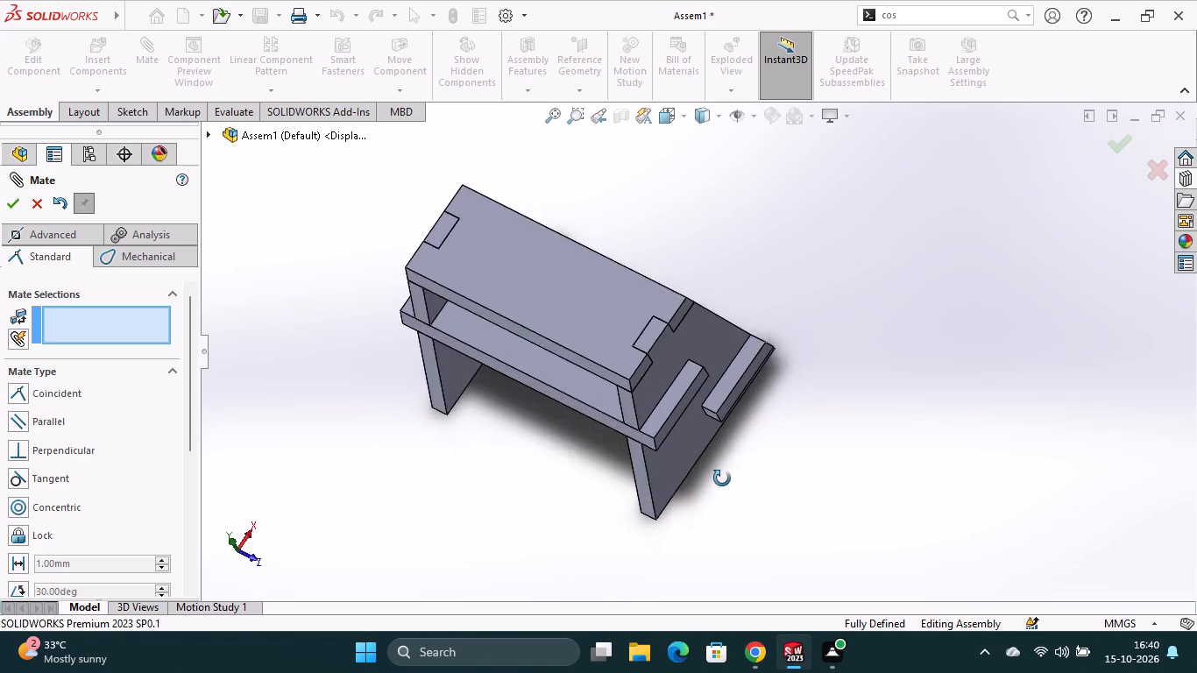
middle_drag(722, 478, 756, 488)
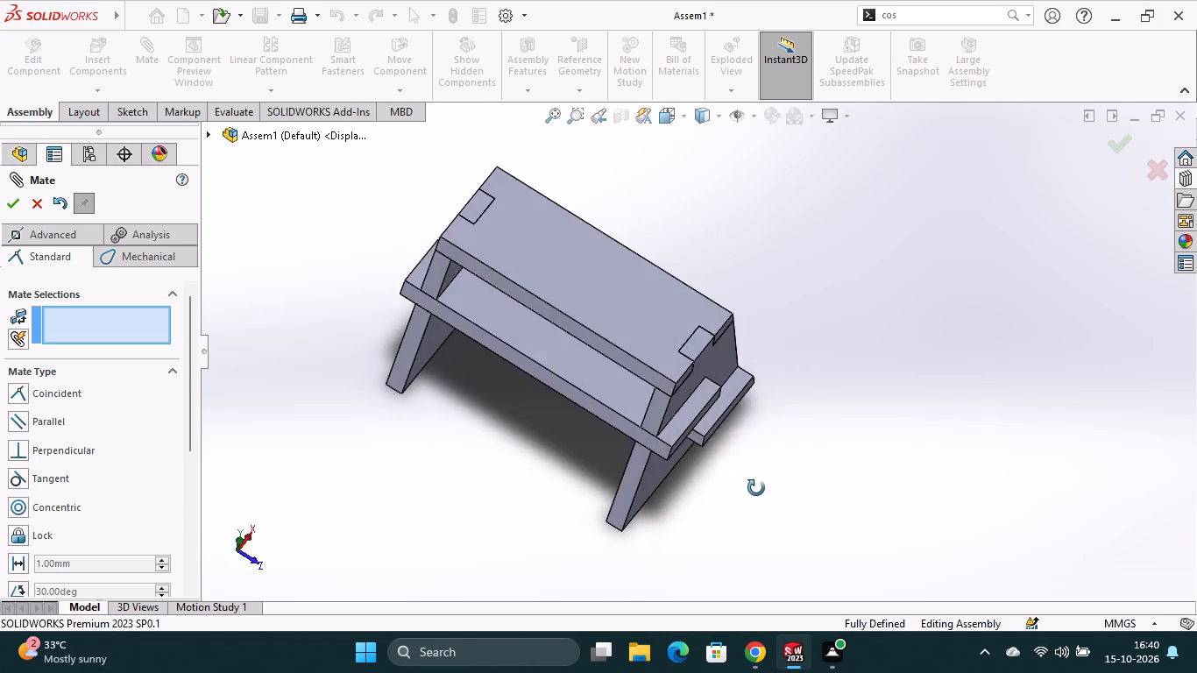
middle_drag(756, 488, 777, 460)
middle_drag(399, 400, 505, 456)
scroll(570, 278, down, 3)
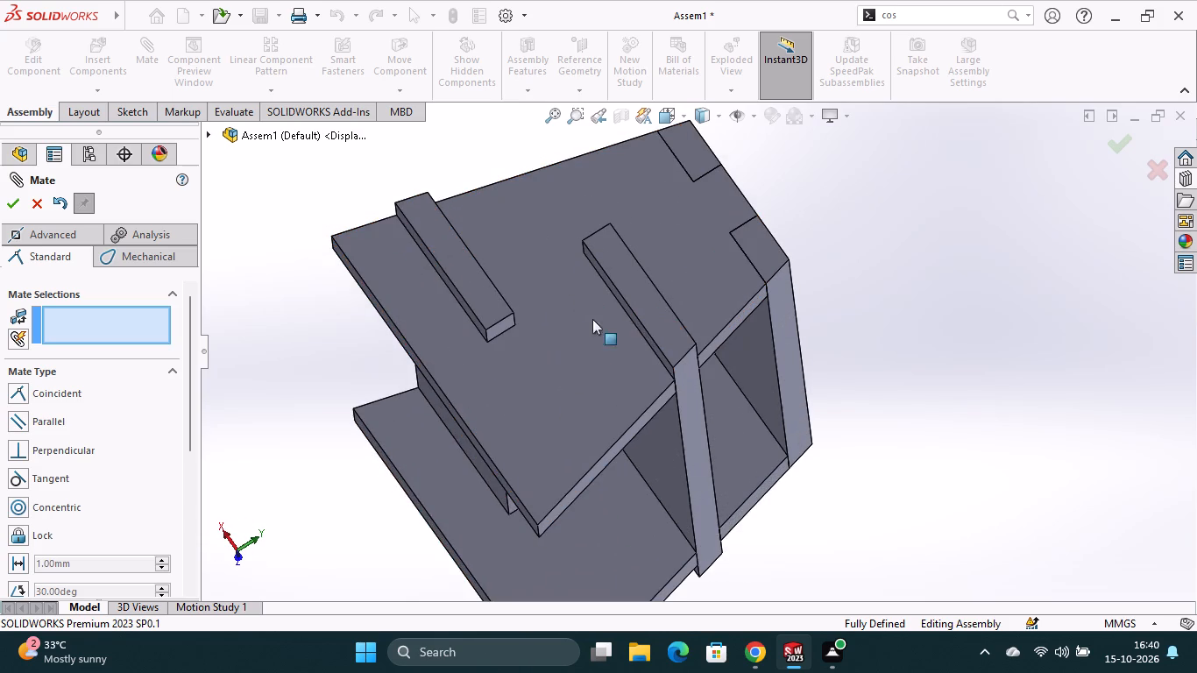
middle_drag(643, 397, 583, 383)
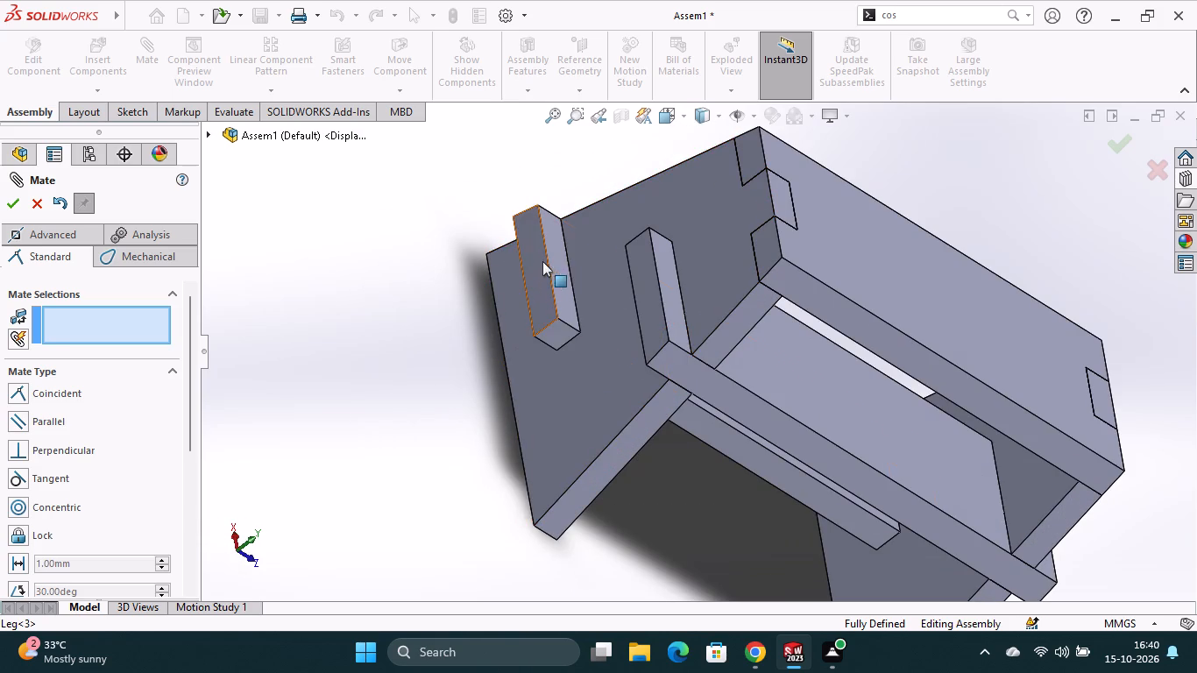
middle_drag(515, 352, 601, 413)
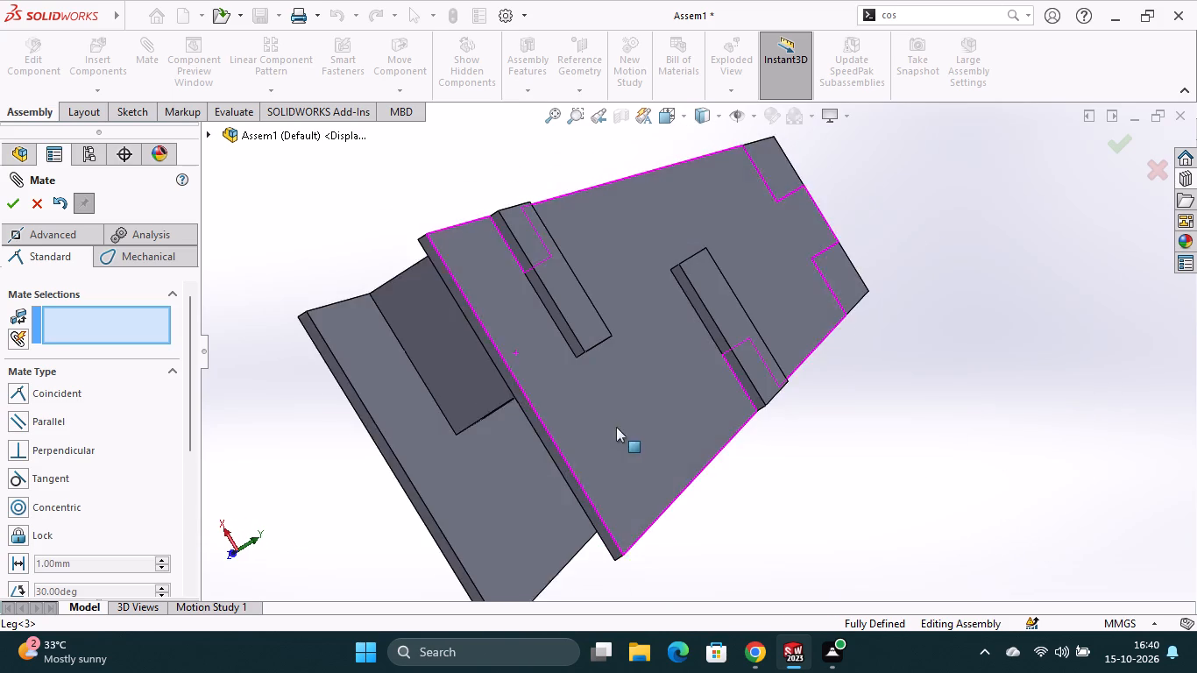
middle_drag(464, 294, 572, 415)
scroll(368, 323, up, 5)
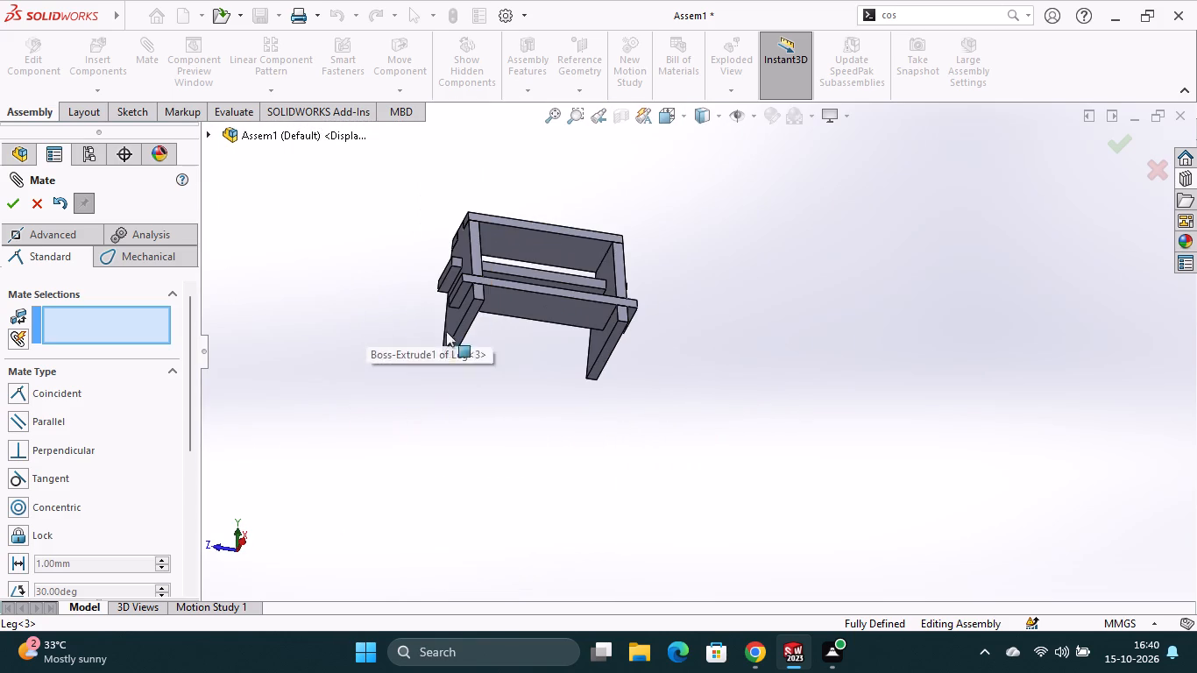
middle_drag(510, 275, 521, 369)
scroll(512, 279, down, 1)
scroll(521, 377, up, 1)
middle_drag(490, 350, 524, 362)
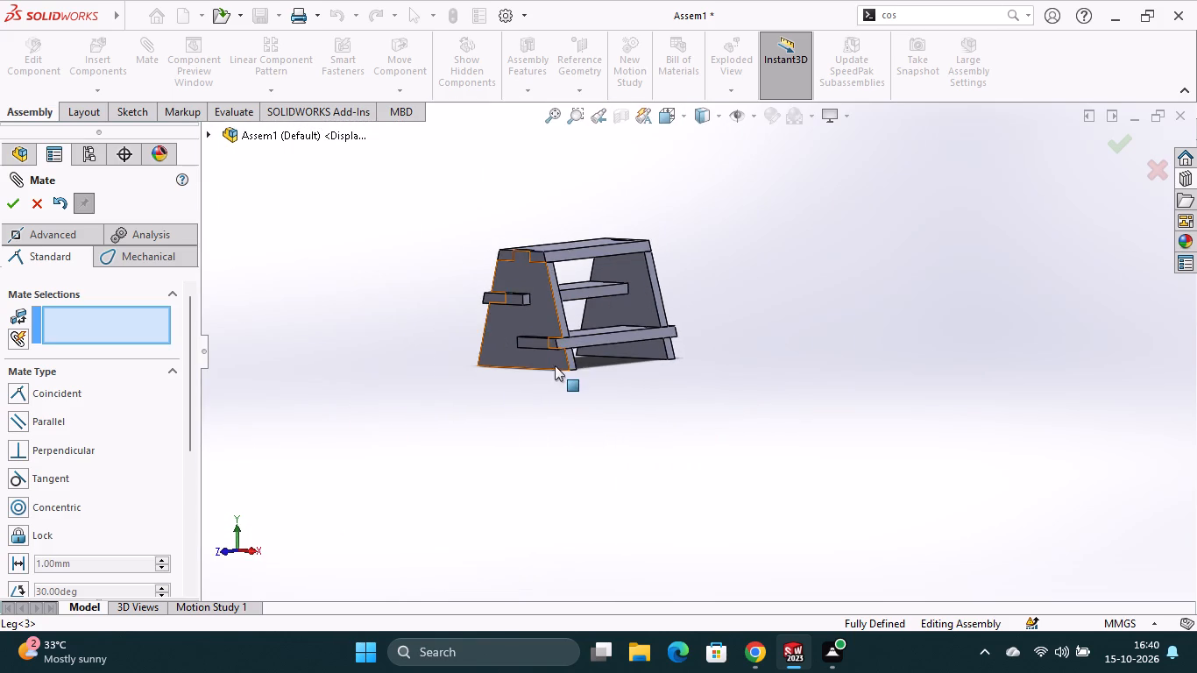
middle_drag(500, 355, 544, 375)
scroll(499, 358, down, 1)
click(343, 387)
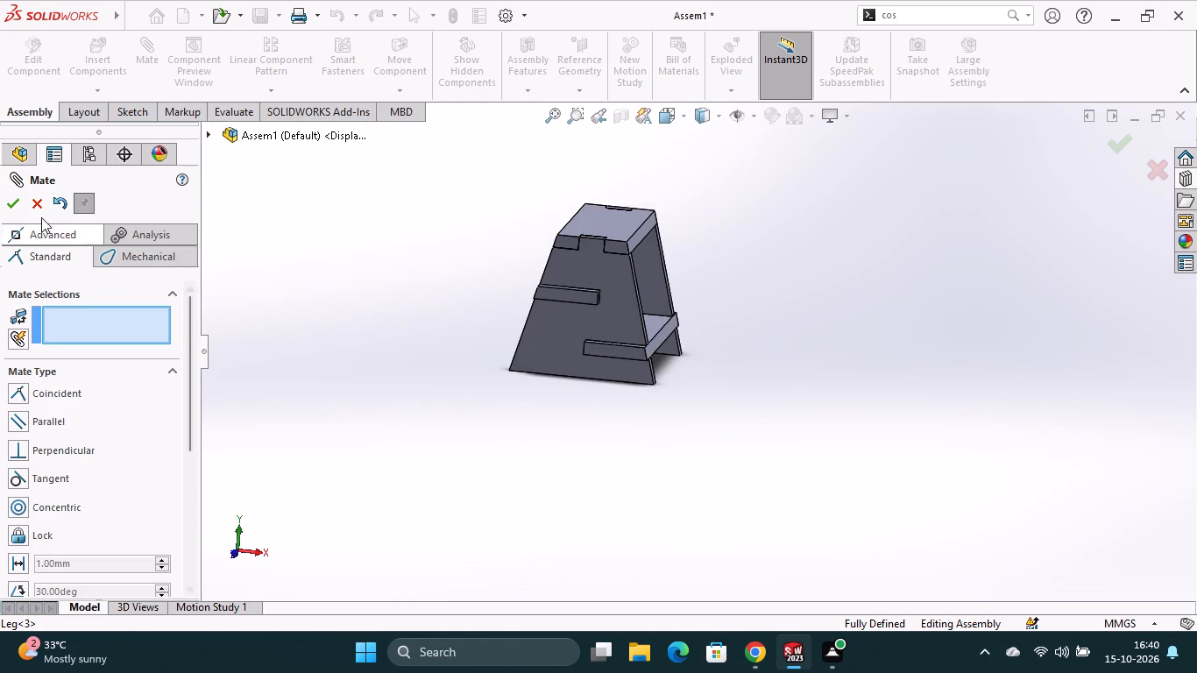
click(18, 205)
middle_drag(499, 417, 497, 418)
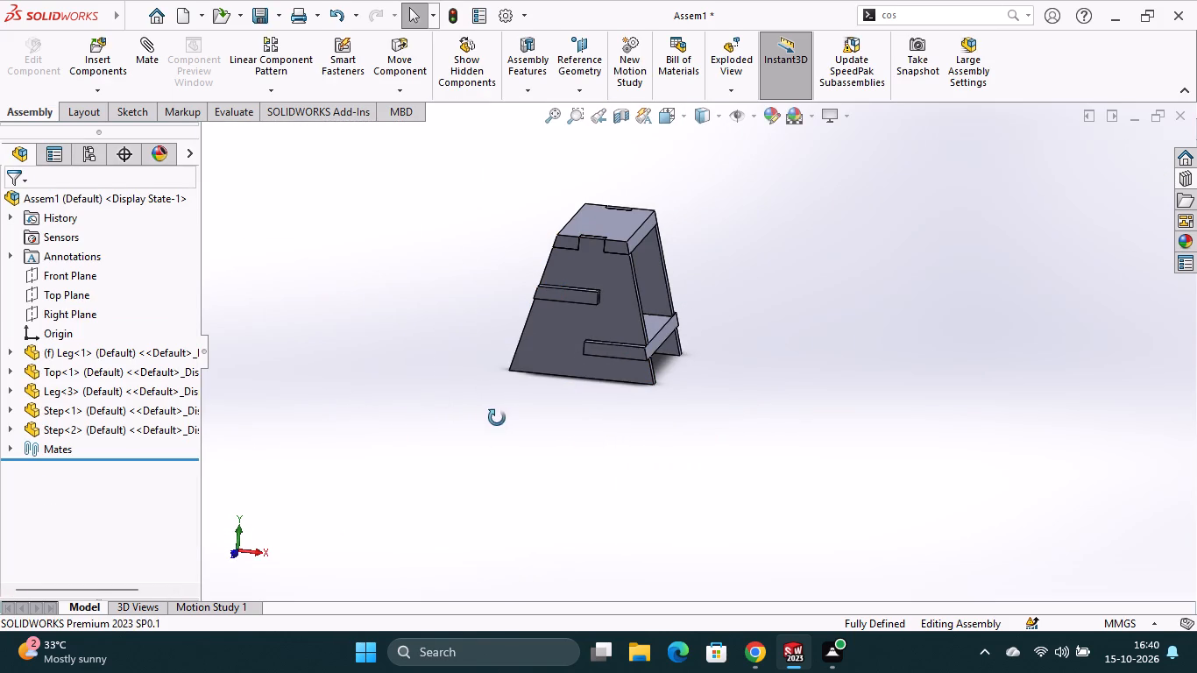
middle_drag(497, 418, 431, 395)
middle_drag(550, 423, 479, 432)
scroll(601, 424, down, 1)
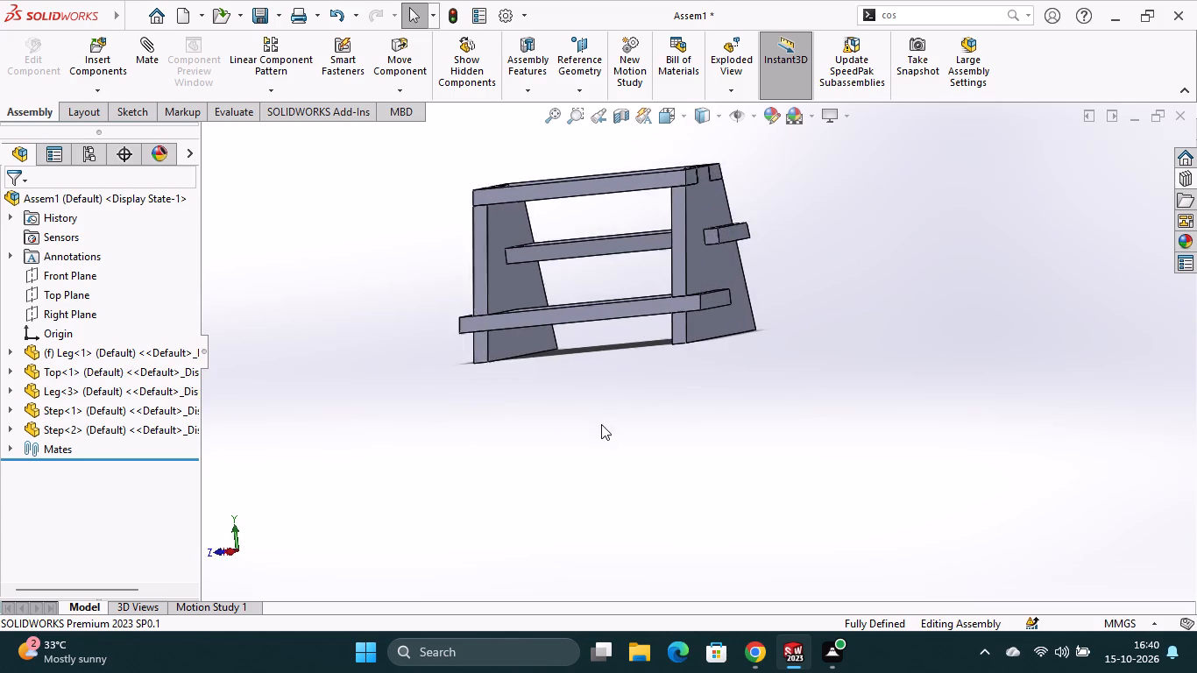
Show the whole finished stool assembly in the standard isometric view.
scroll(601, 424, up, 1)
middle_click(614, 398)
scroll(644, 390, up, 1)
click(685, 124)
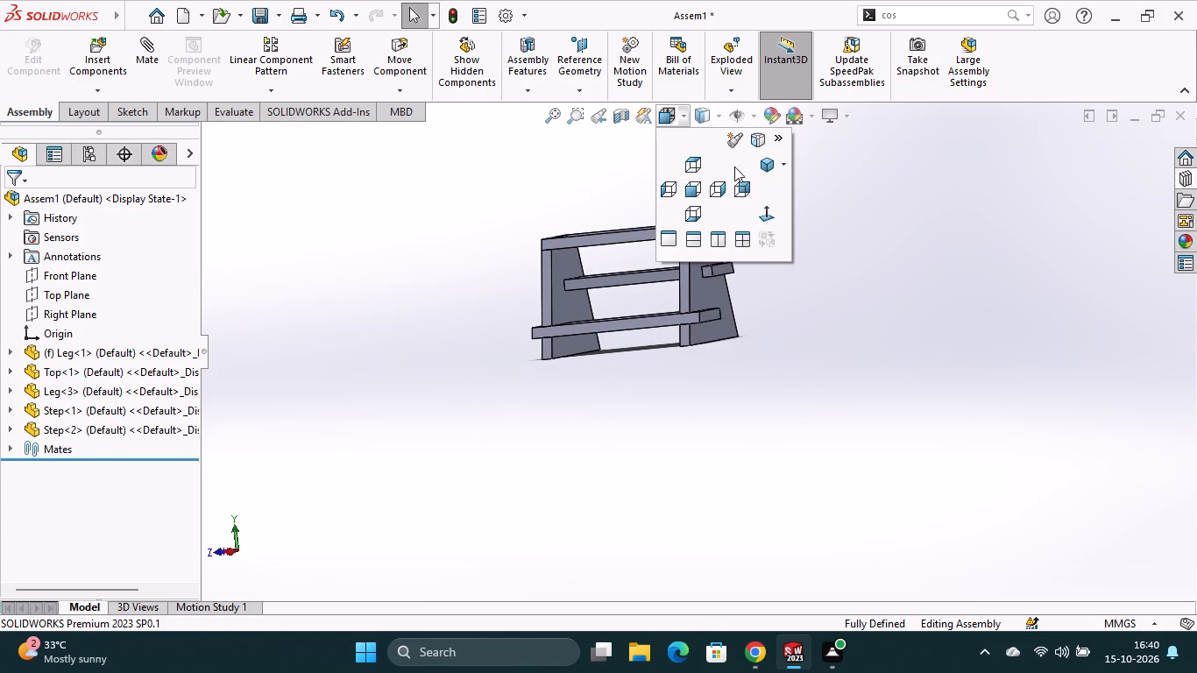
click(767, 167)
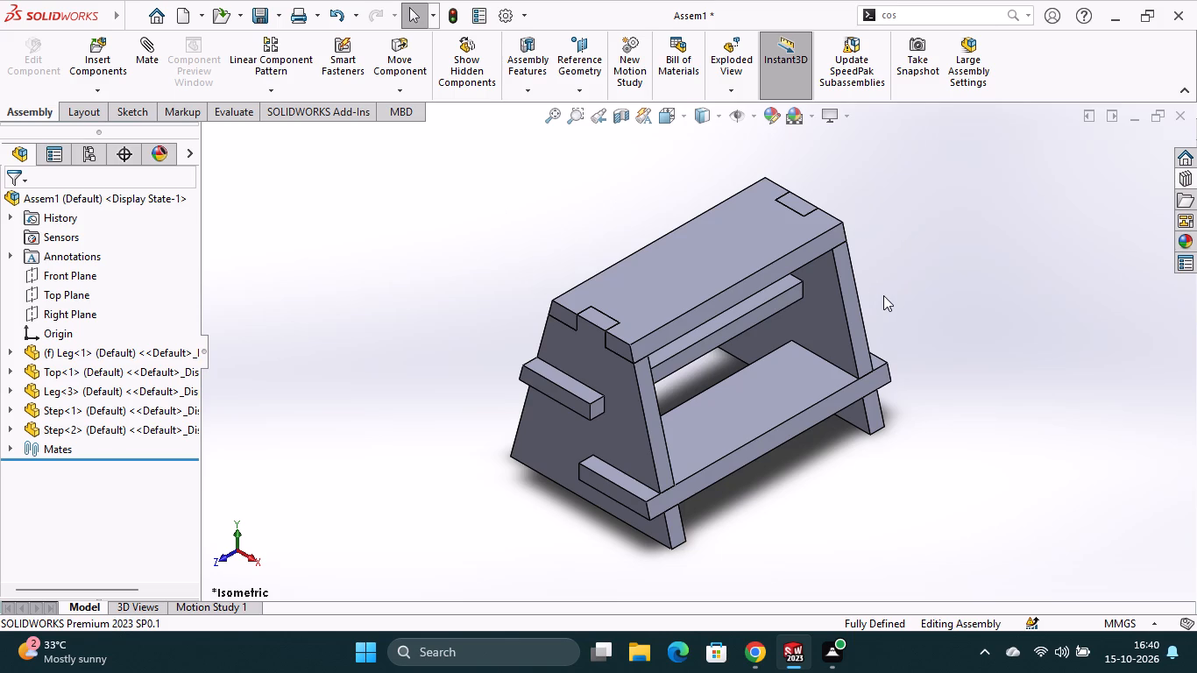
click(893, 268)
Save the assembly under the name Assembly as a SOLIDWORKS Assembly file in the Assenbly 10 folder.
key(ctrl+s)
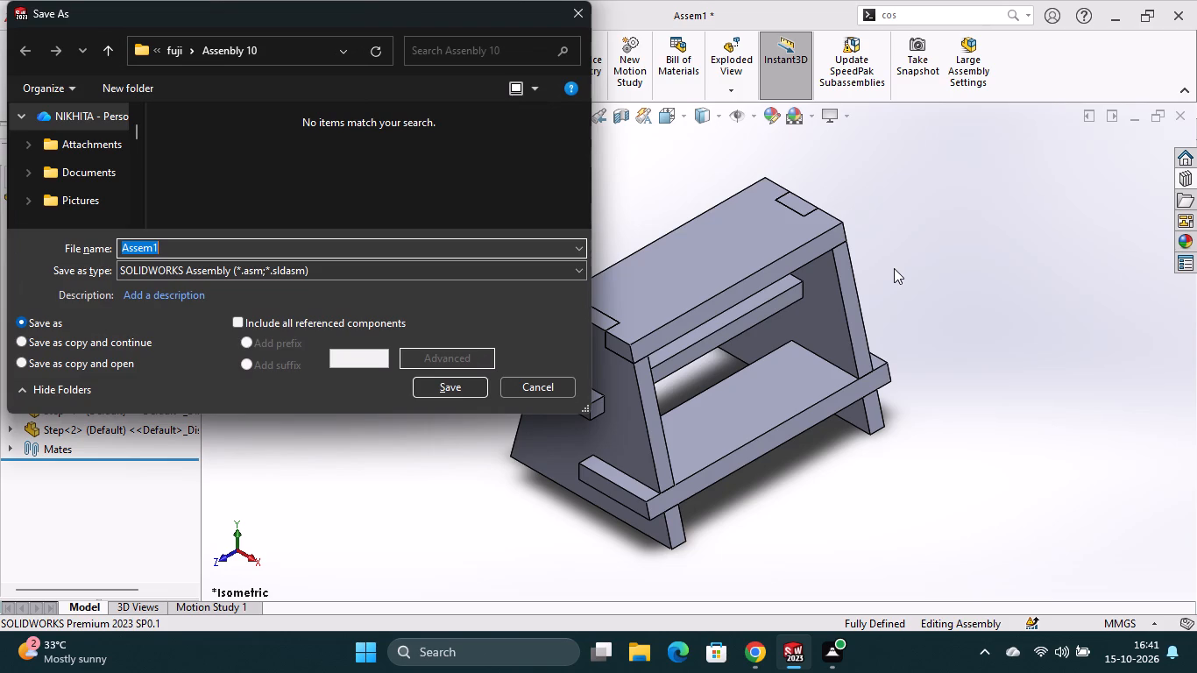
key(BackSpace)
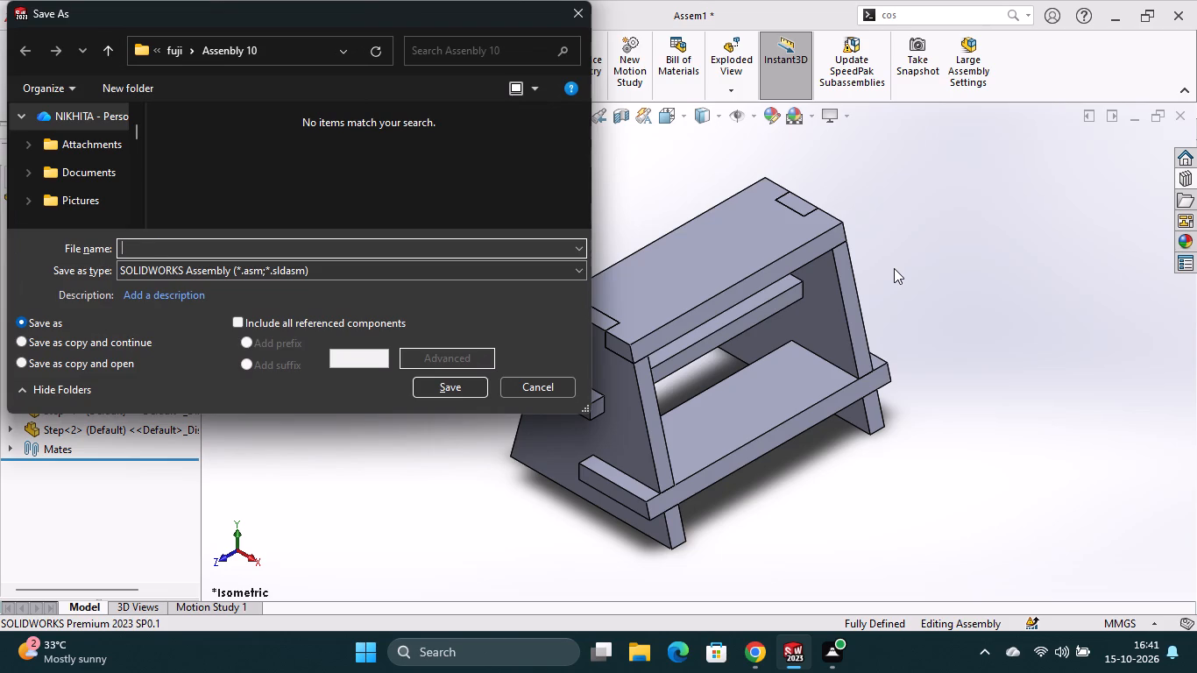
key(a)
text(ssembly)
key(space)
click(440, 390)
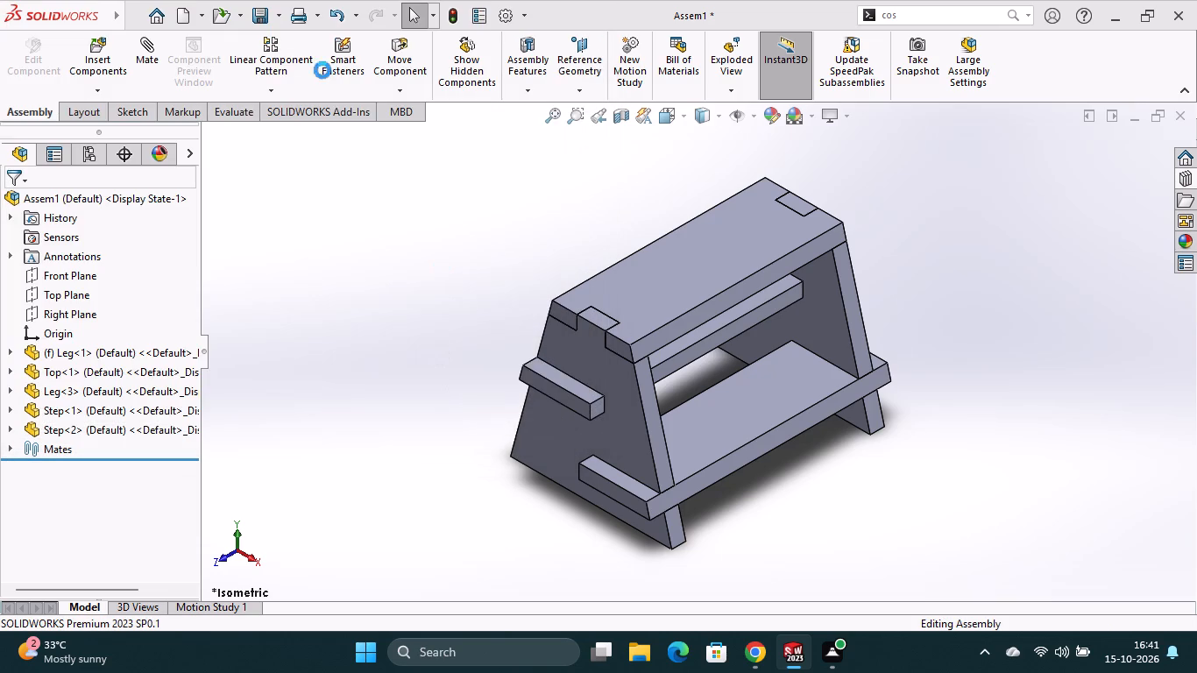
Save a PDF copy of the assembly under the name Assembly in the Assenbly 10 folder.
click(280, 20)
click(286, 60)
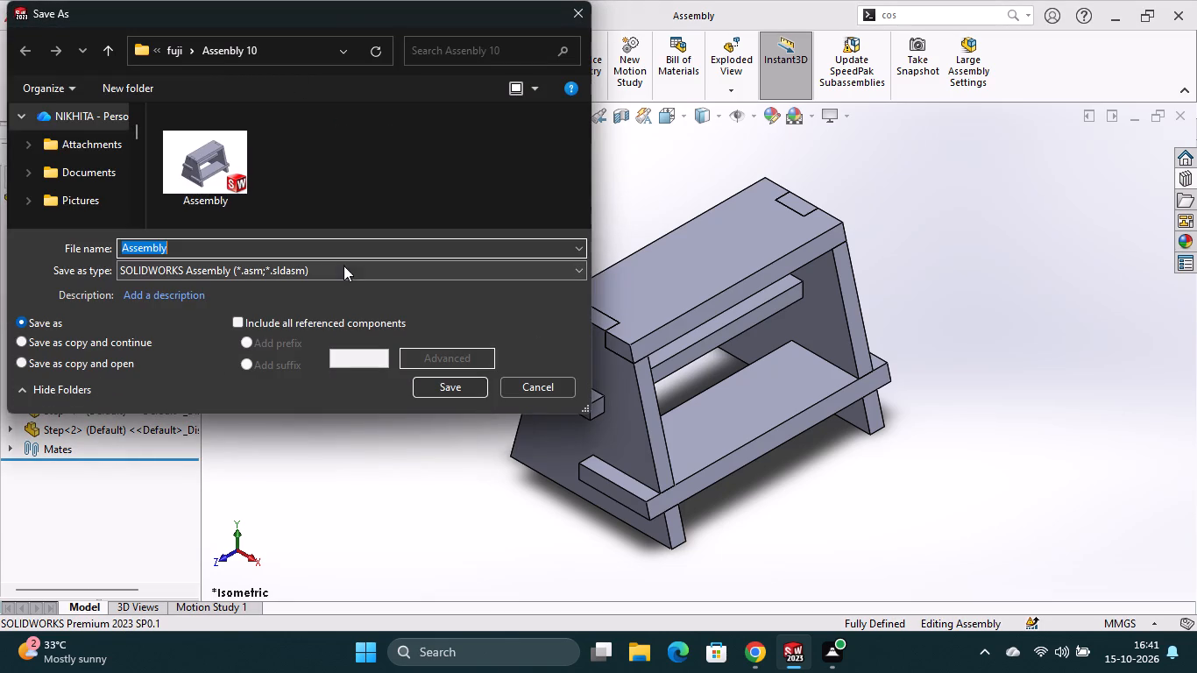
click(344, 269)
click(395, 116)
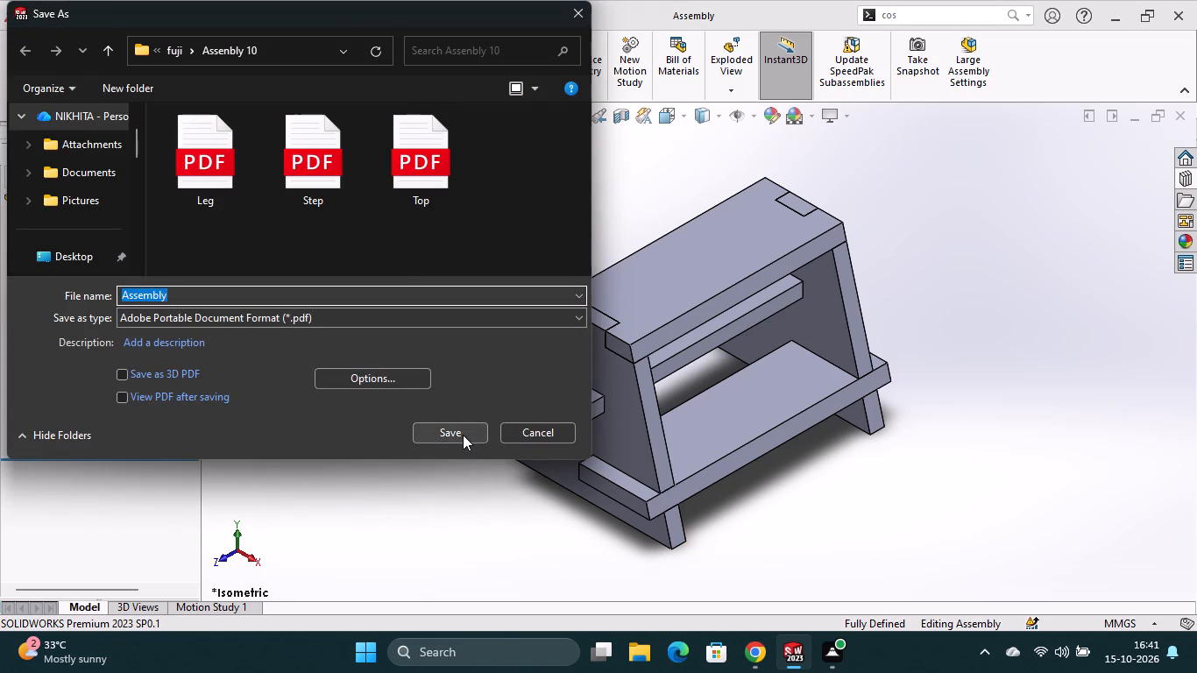
click(463, 435)
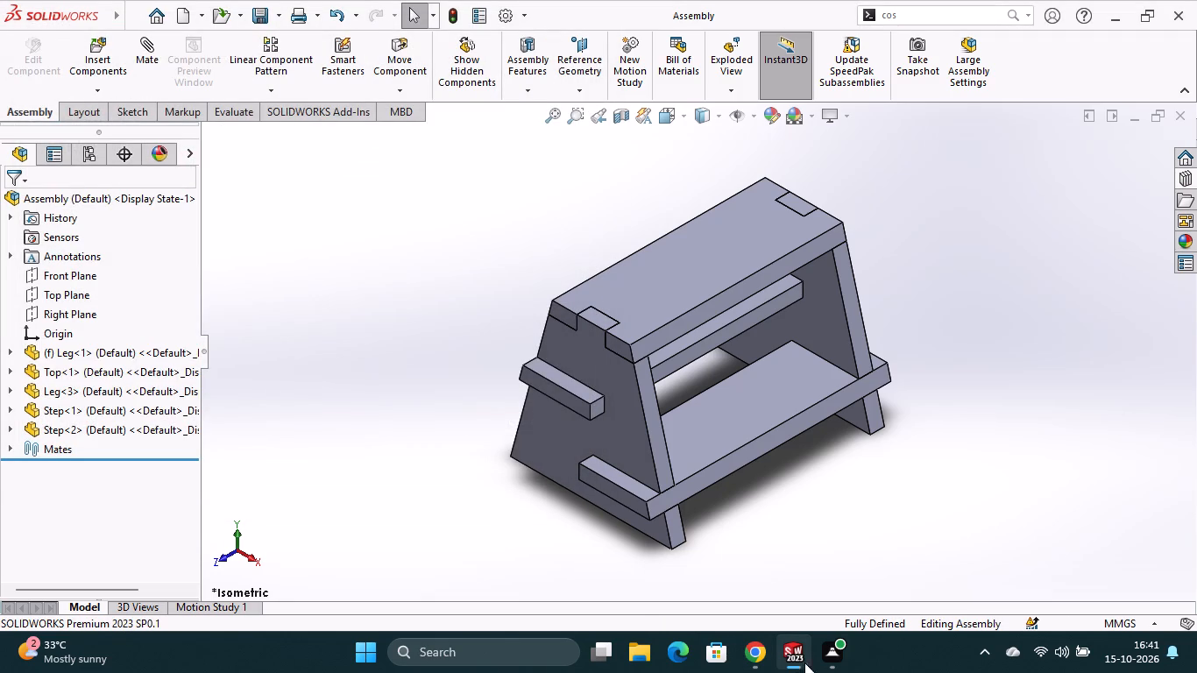